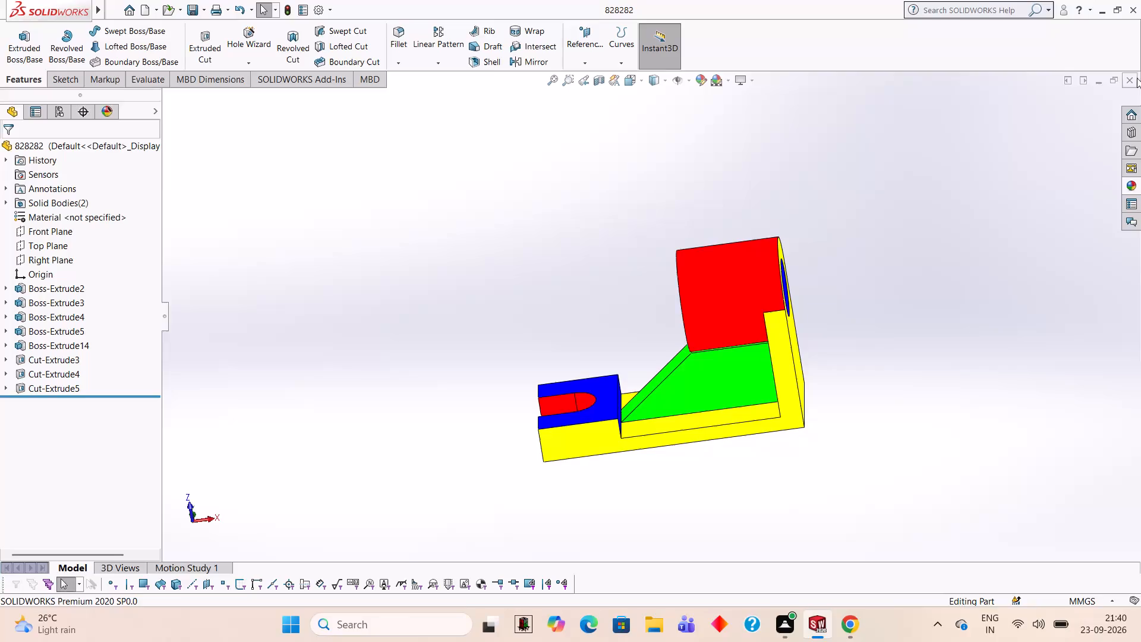
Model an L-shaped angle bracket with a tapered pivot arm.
Close the open part 828282 and create a new part document.
{"action": "left_click", "coordinate": [1137, 78]}
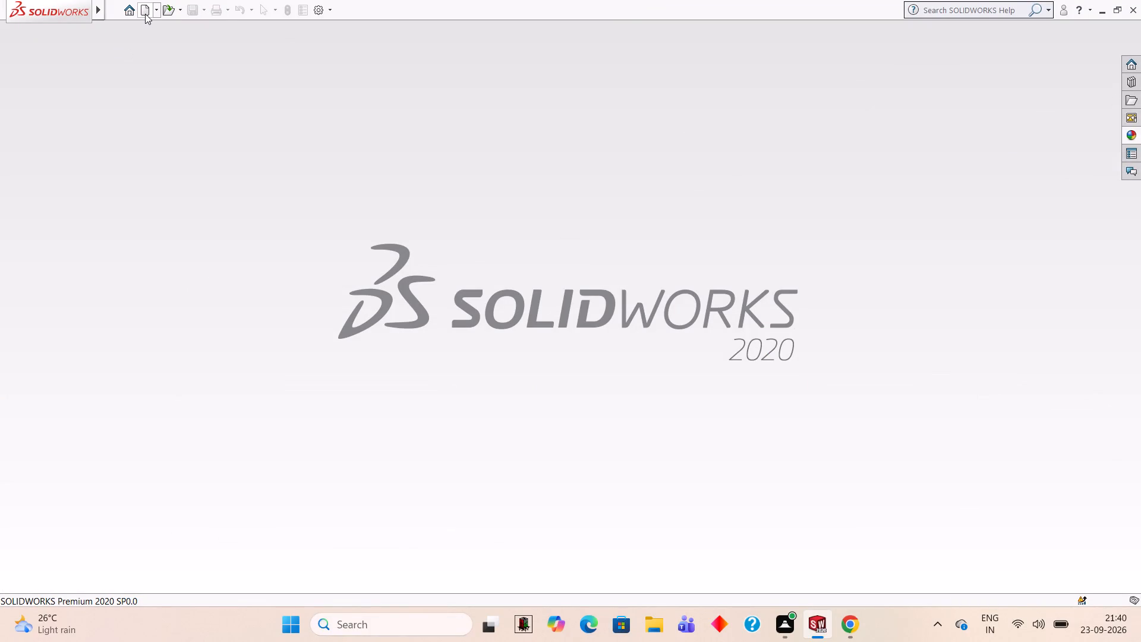
{"action": "left_click", "coordinate": [145, 14]}
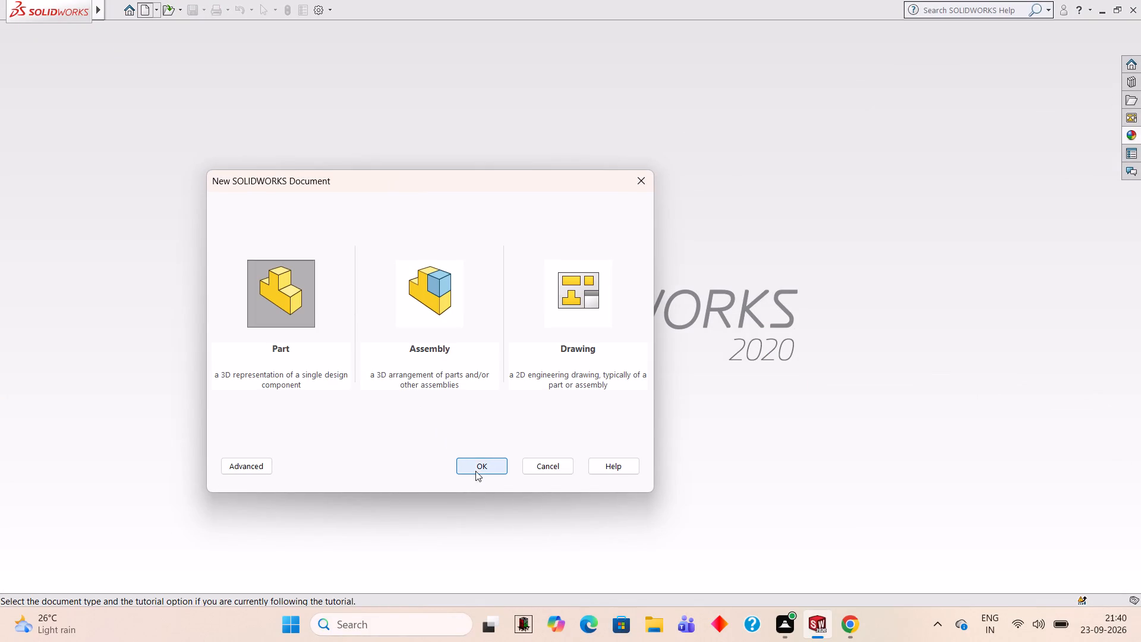
{"action": "left_click", "coordinate": [476, 471]}
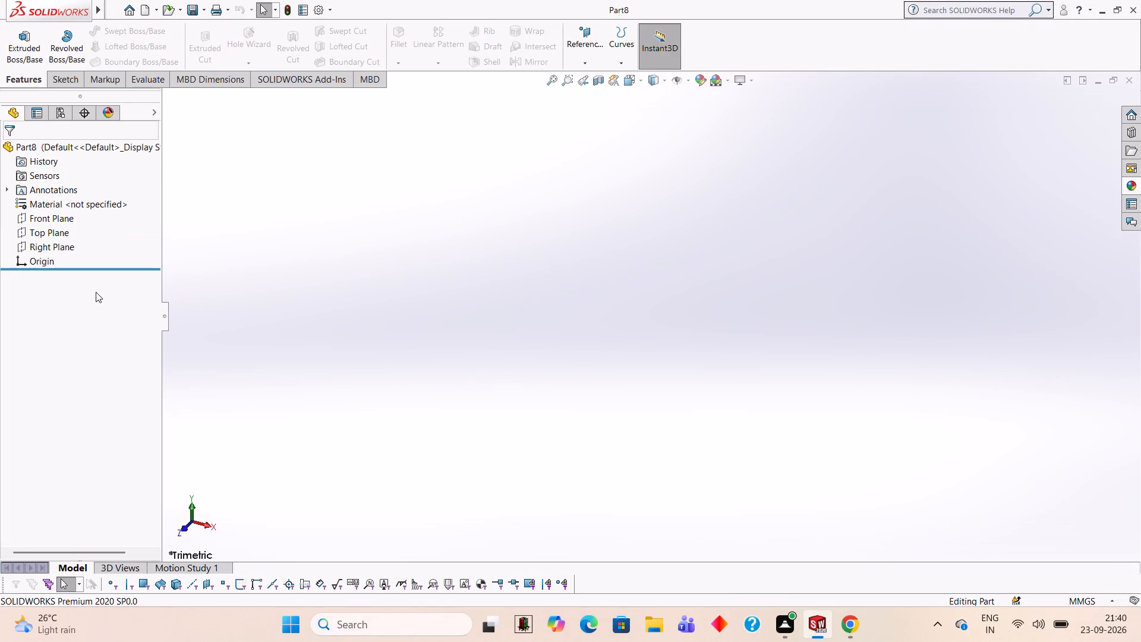
Sketch a closed rectangle 76 mm wide and 60 mm high on the Front Plane, starting at the origin.
{"action": "left_click", "coordinate": [59, 212]}
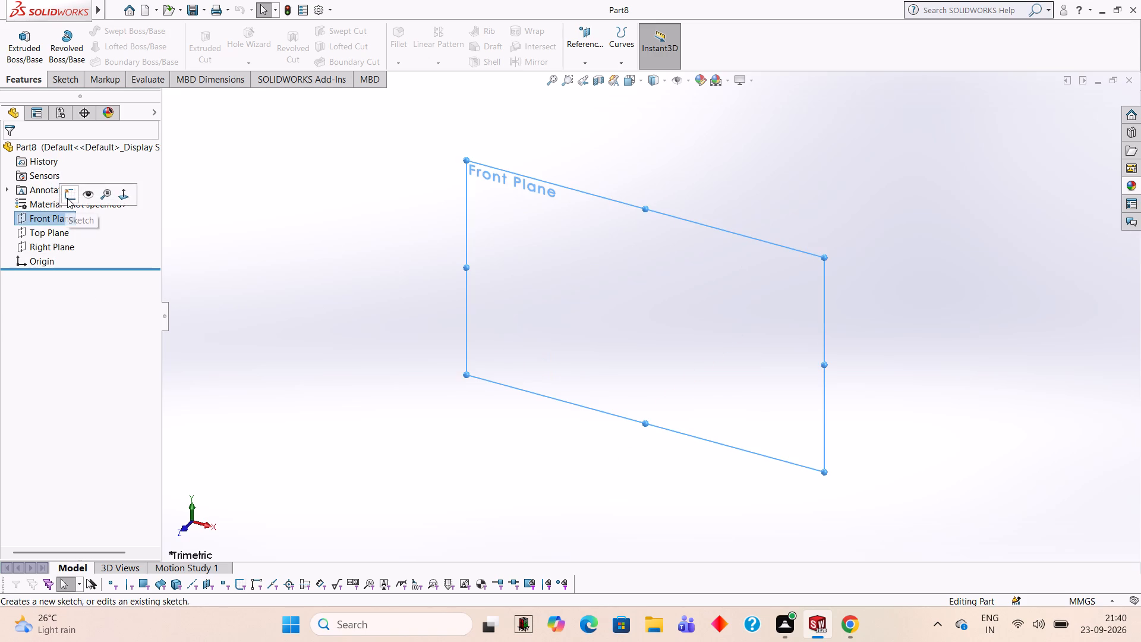
{"action": "left_click", "coordinate": [67, 198]}
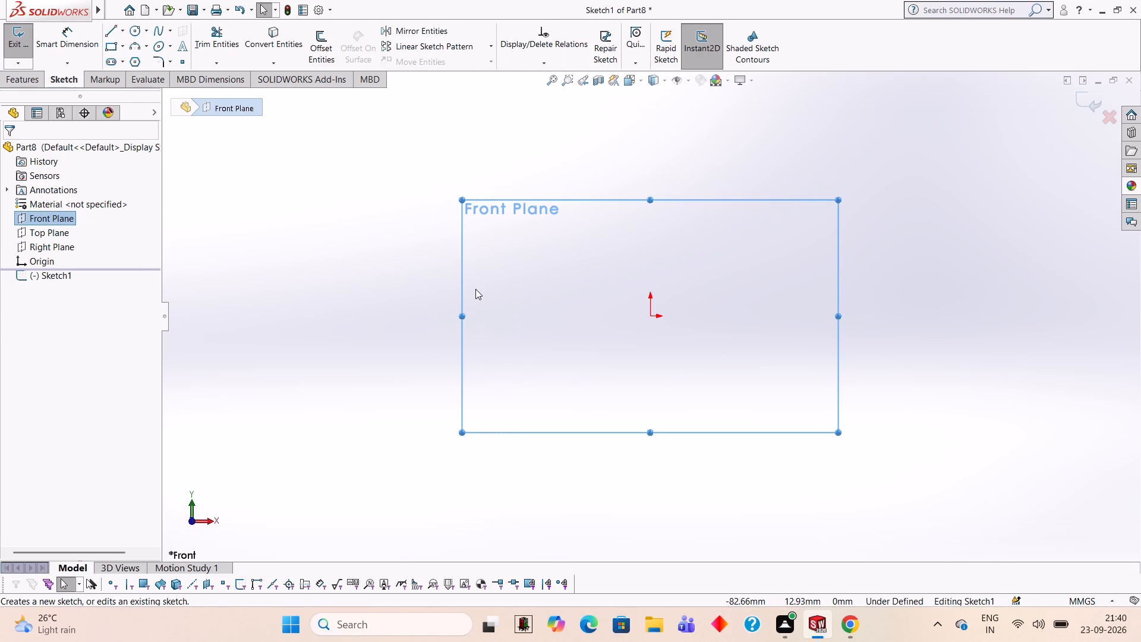
{"action": "left_click", "coordinate": [475, 289]}
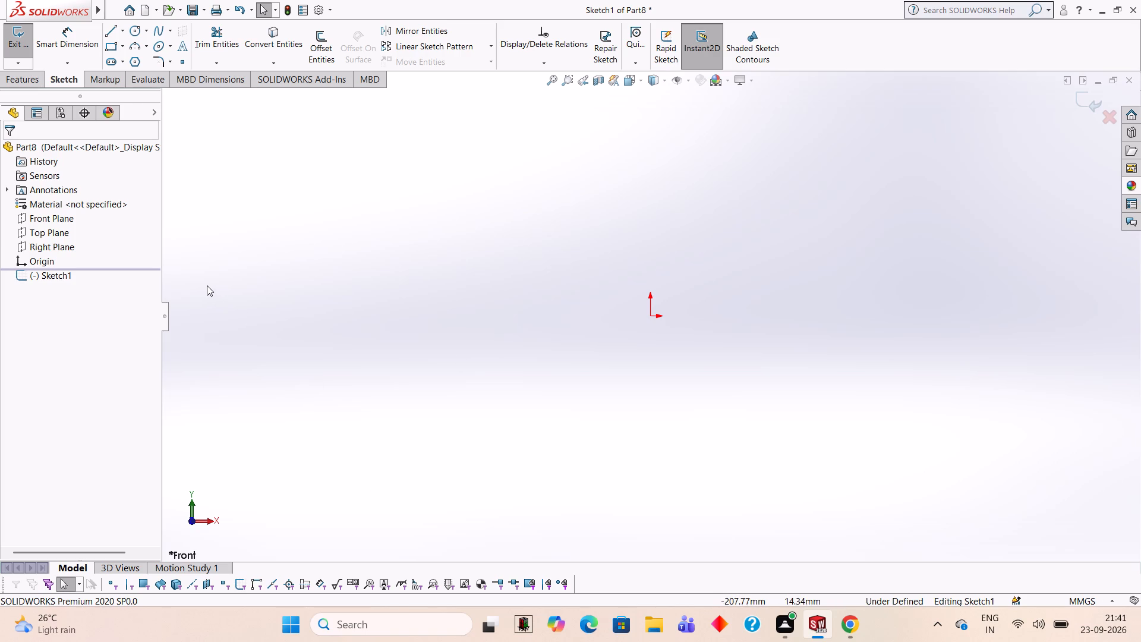
{"action": "left_click", "coordinate": [109, 37]}
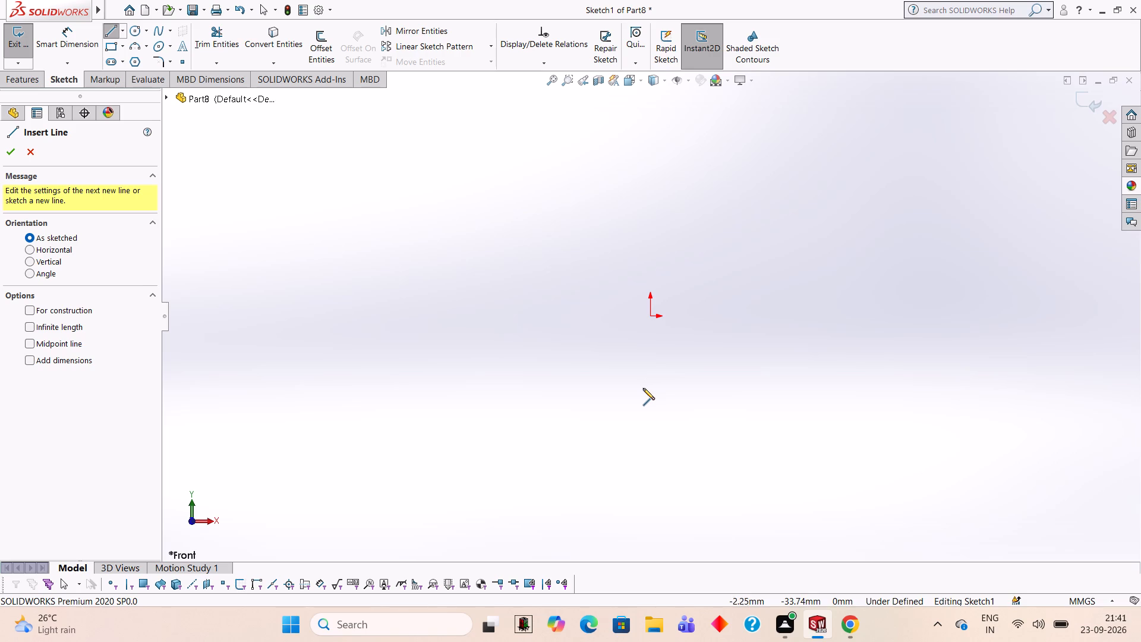
{"action": "left_click", "coordinate": [649, 317]}
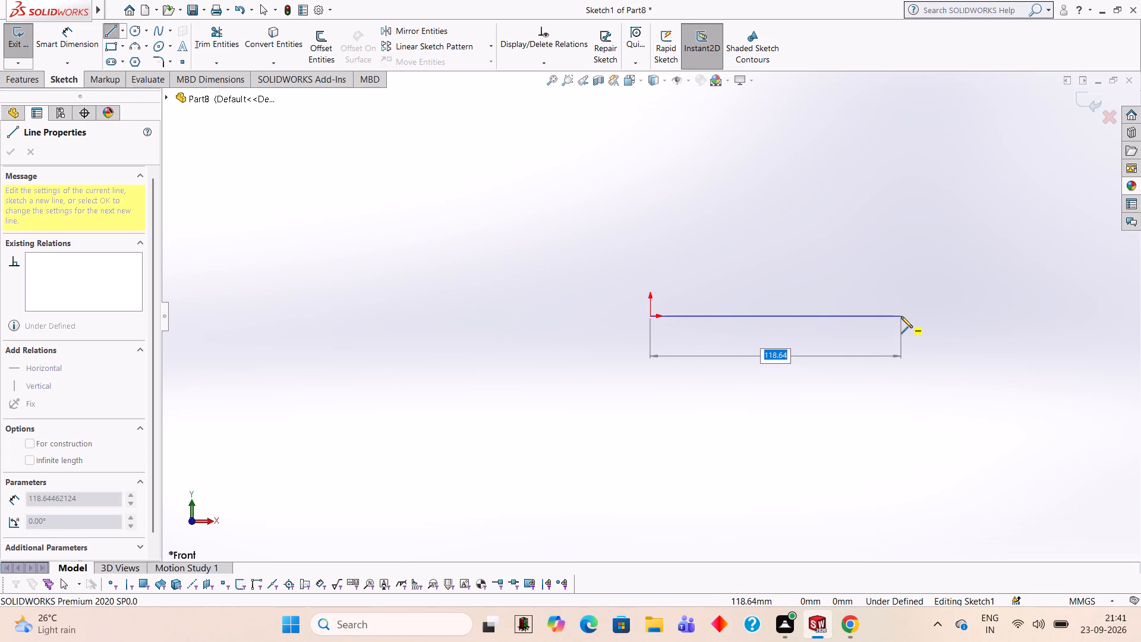
{"action": "type", "text": "76"}
{"action": "key", "text": "Return"}
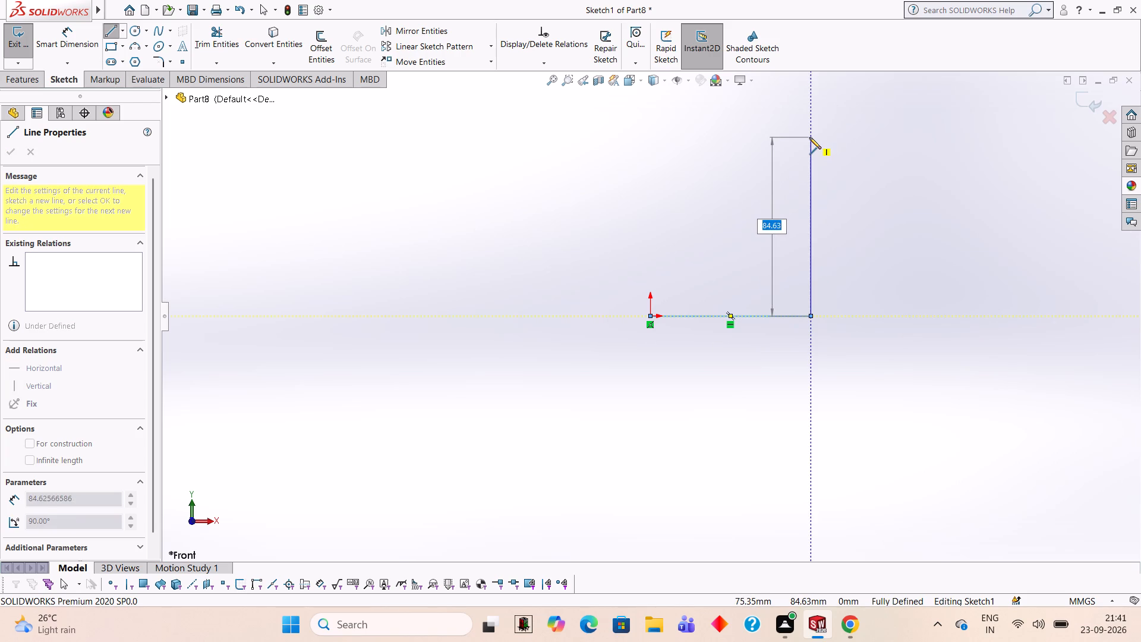
{"action": "type", "text": "60"}
{"action": "key", "text": "Return"}
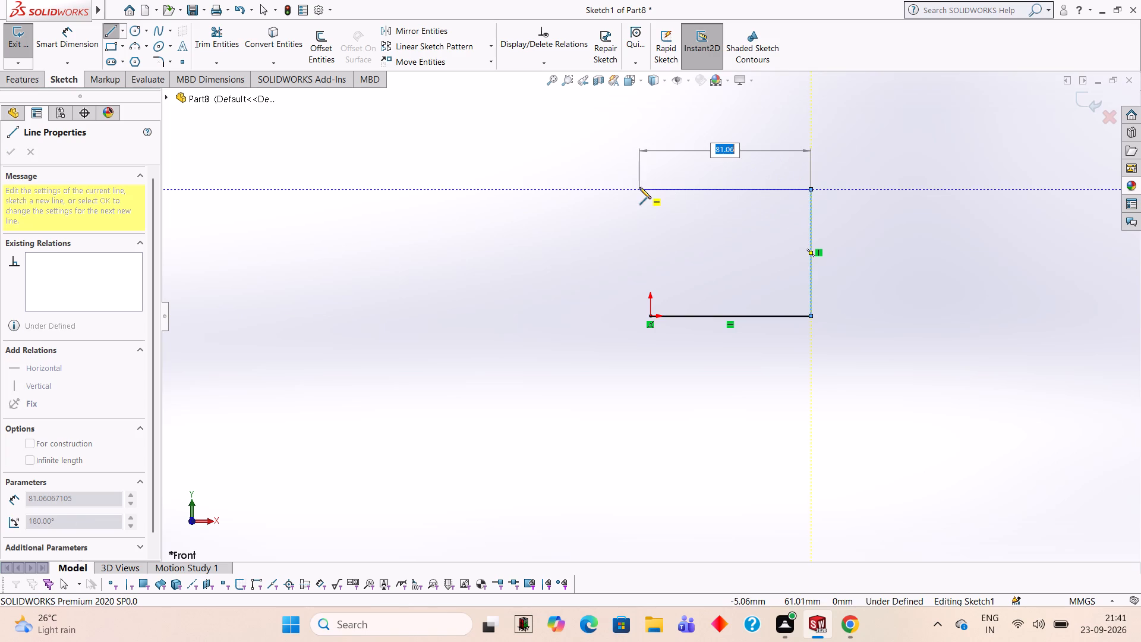
{"action": "type", "text": "76"}
{"action": "key", "text": "Return"}
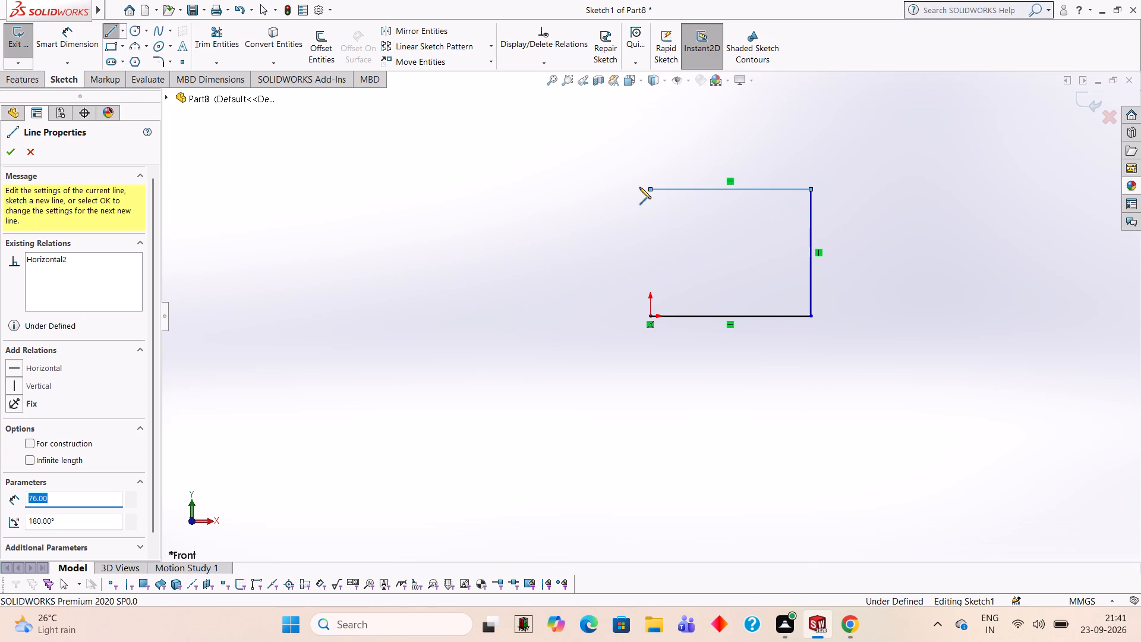
{"action": "left_click", "coordinate": [650, 313]}
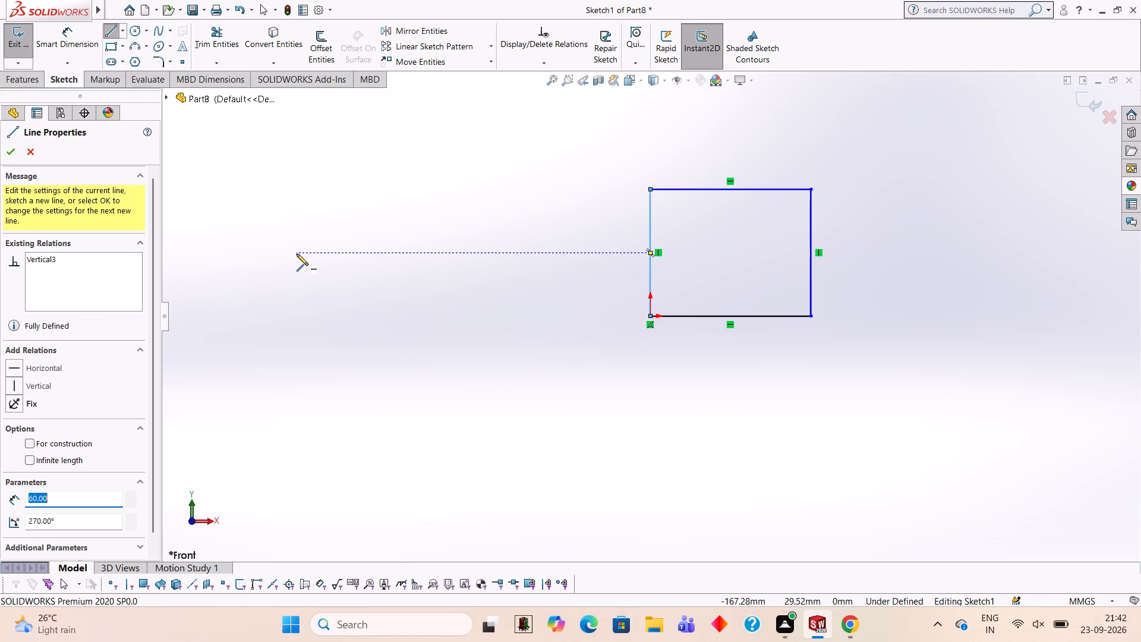
Extrude the rectangle as a blind boss 16 mm deep.
{"action": "left_click", "coordinate": [20, 85]}
{"action": "left_click", "coordinate": [30, 49]}
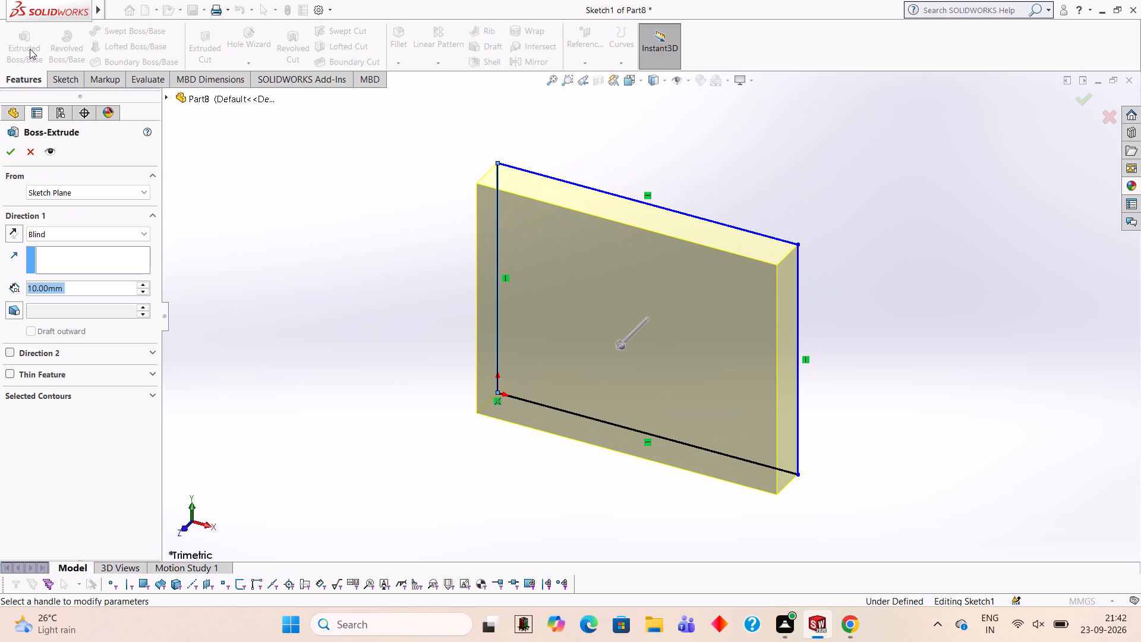
{"action": "type", "text": "16"}
{"action": "key", "text": "Return"}
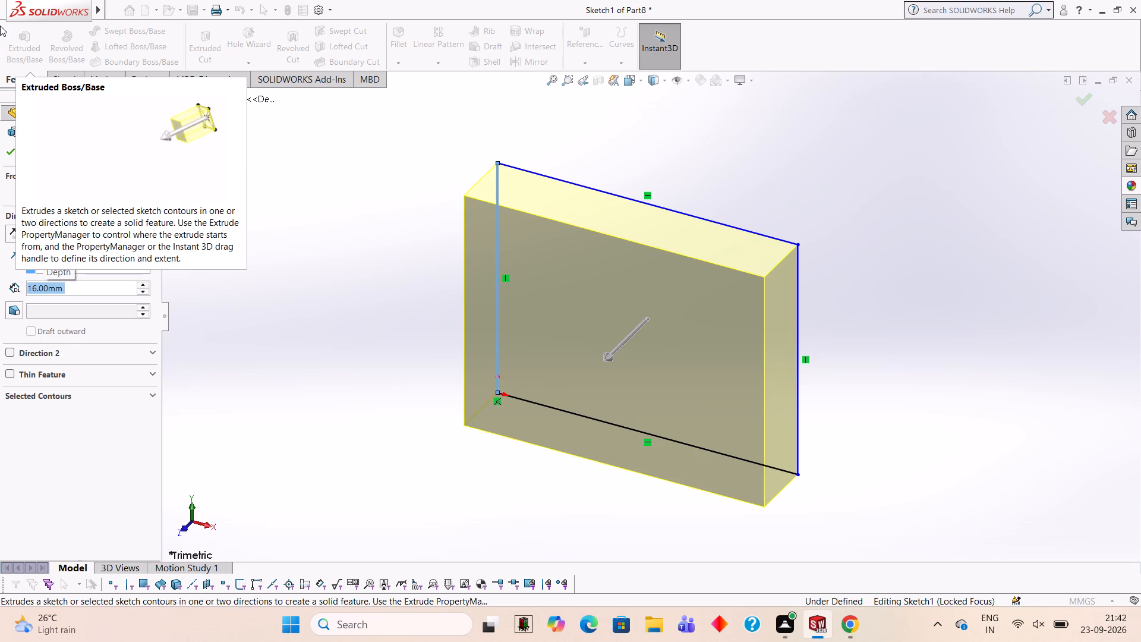
{"action": "left_click", "coordinate": [17, 150]}
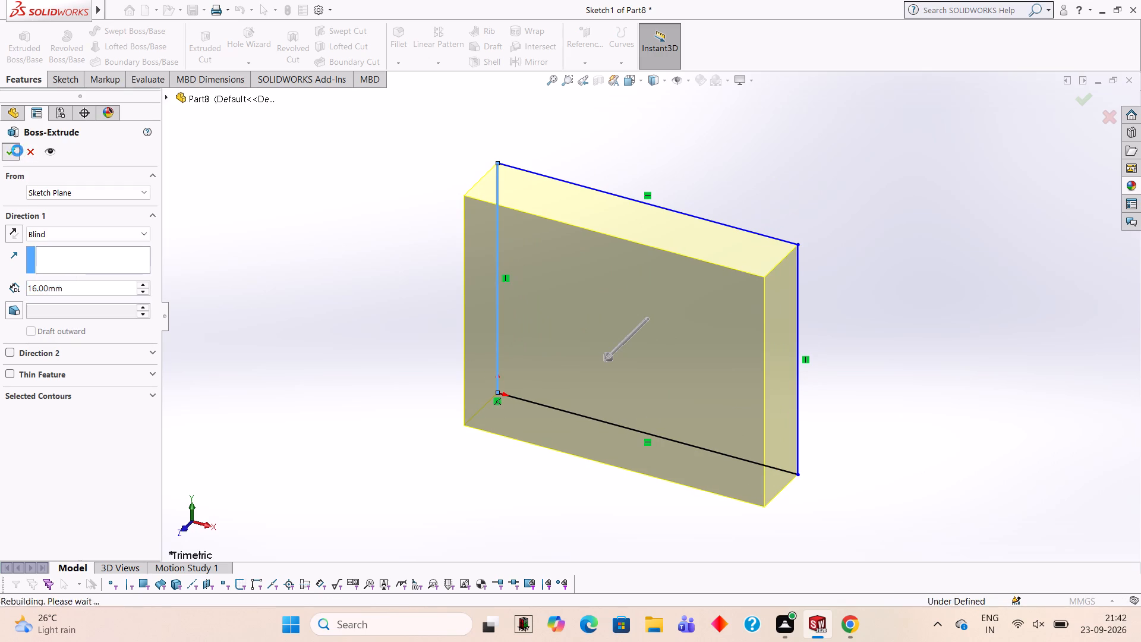
{"action": "left_click", "coordinate": [314, 216]}
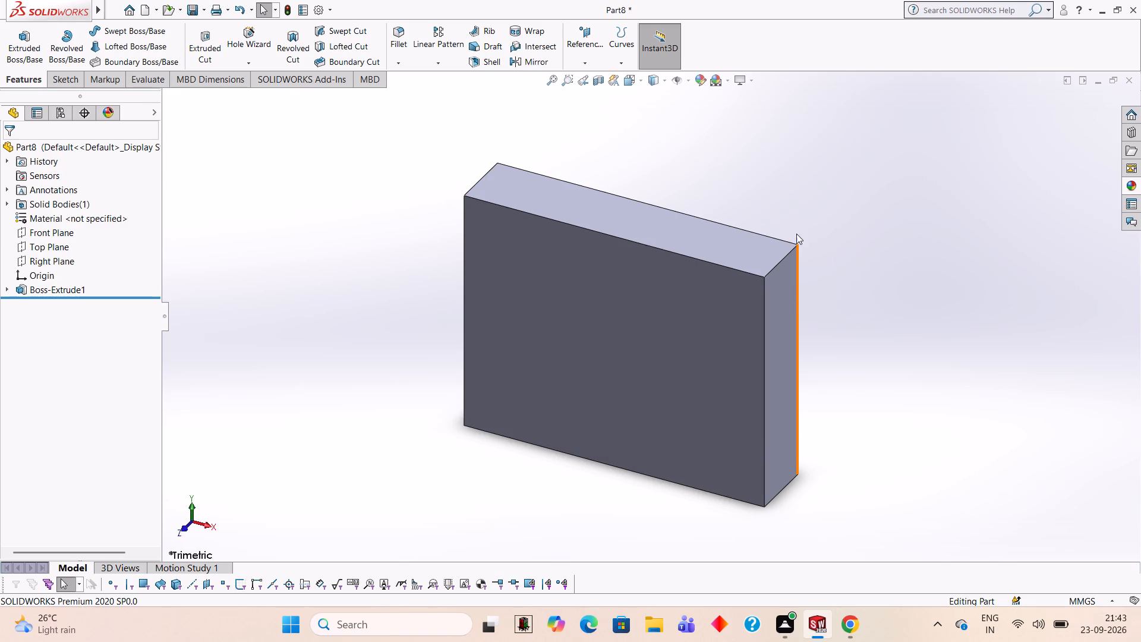
On the plate's 16 mm wide end face, sketch a closed rectangle outward from its top front corner, using 25 mm and 5 mm top lines and 25 mm height.
{"action": "left_click", "coordinate": [781, 344]}
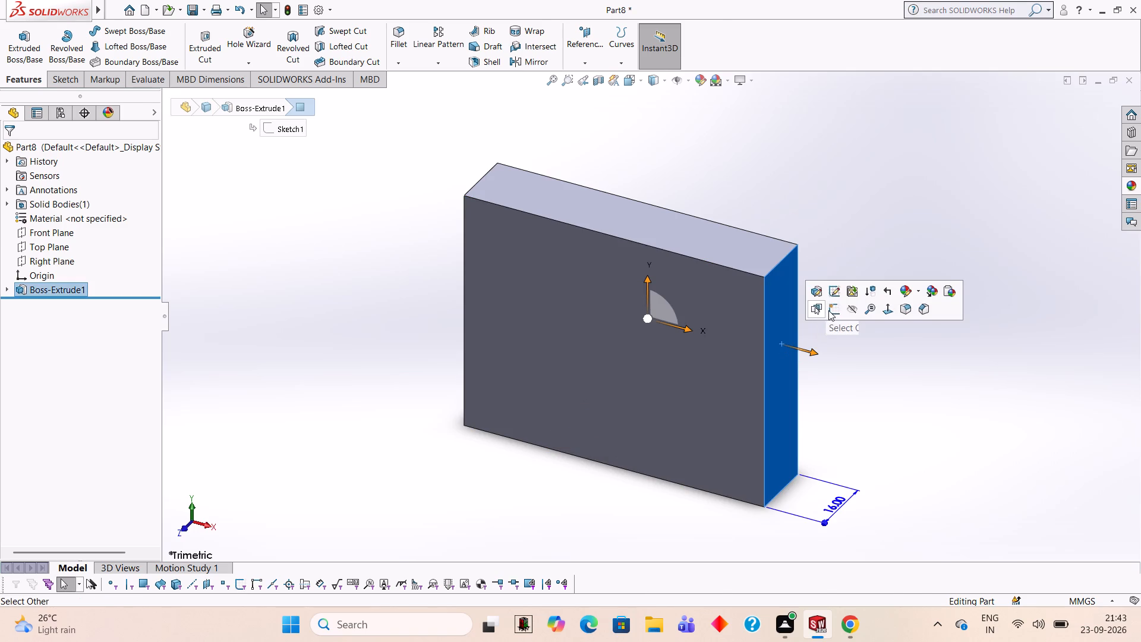
{"action": "left_click", "coordinate": [829, 310]}
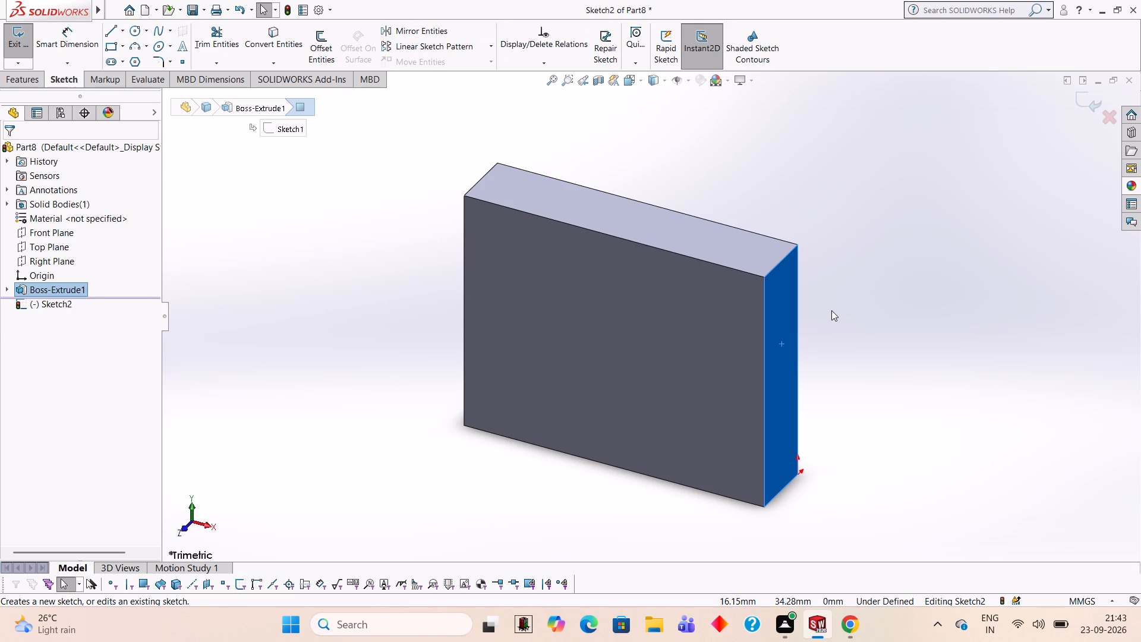
{"action": "key", "text": "ctrl+8"}
{"action": "scroll", "coordinate": [758, 188], "scroll_direction": "up", "scroll_amount": 2}
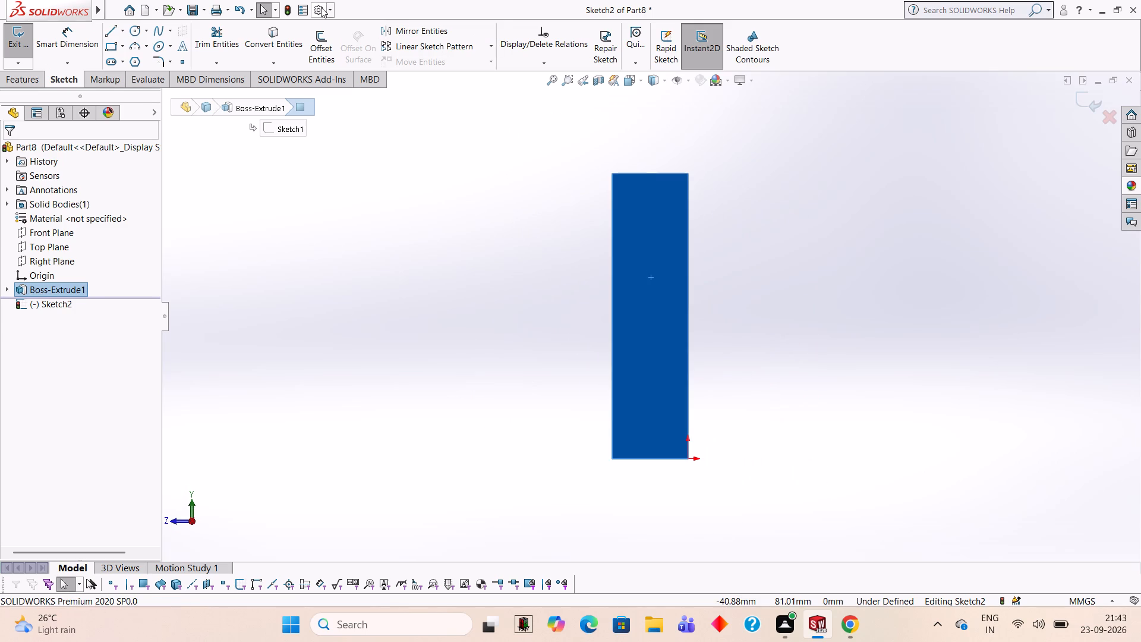
{"action": "left_click", "coordinate": [110, 29]}
{"action": "left_click", "coordinate": [610, 175]}
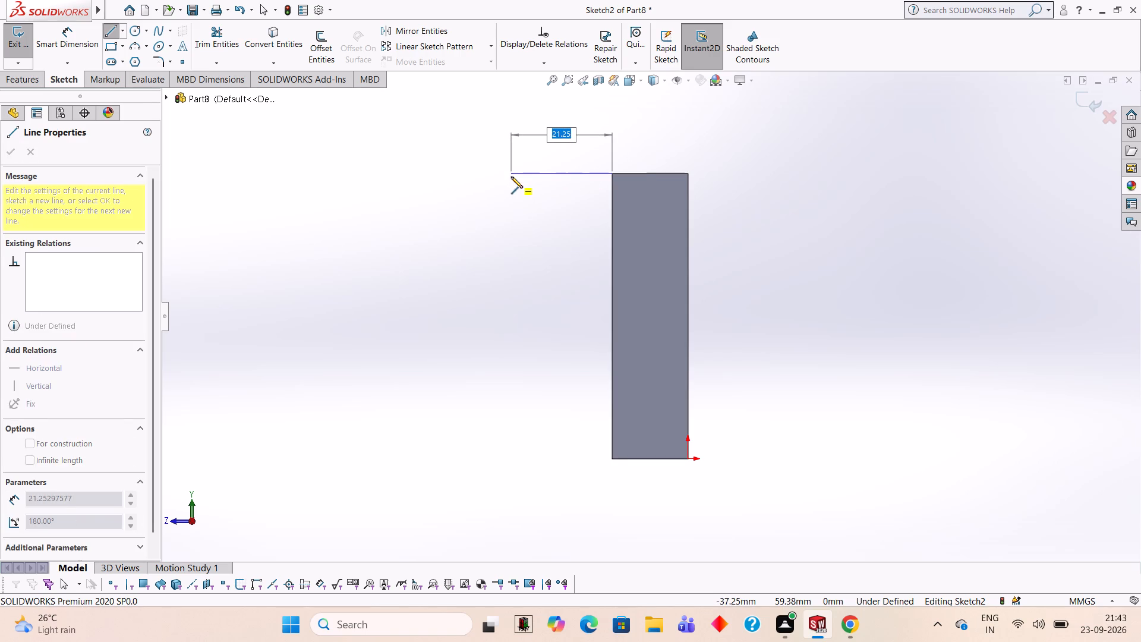
{"action": "type", "text": "25"}
{"action": "key", "text": "Return"}
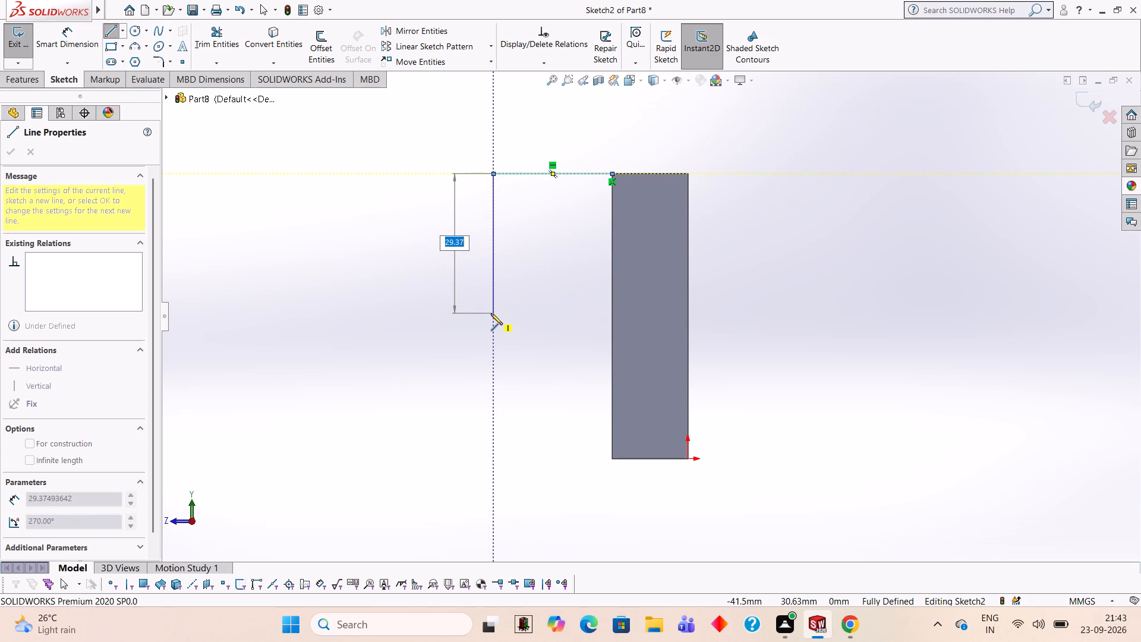
{"action": "key", "text": "ctrl+s"}
{"action": "key", "text": "ctrl+z"}
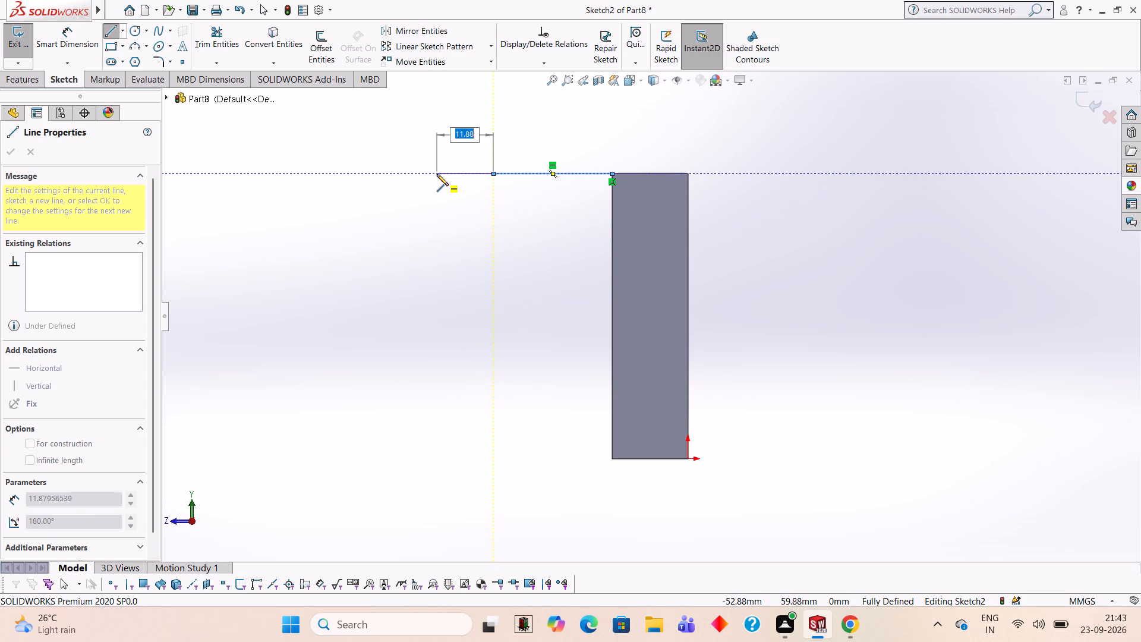
{"action": "key", "text": "5"}
{"action": "key", "text": "Return"}
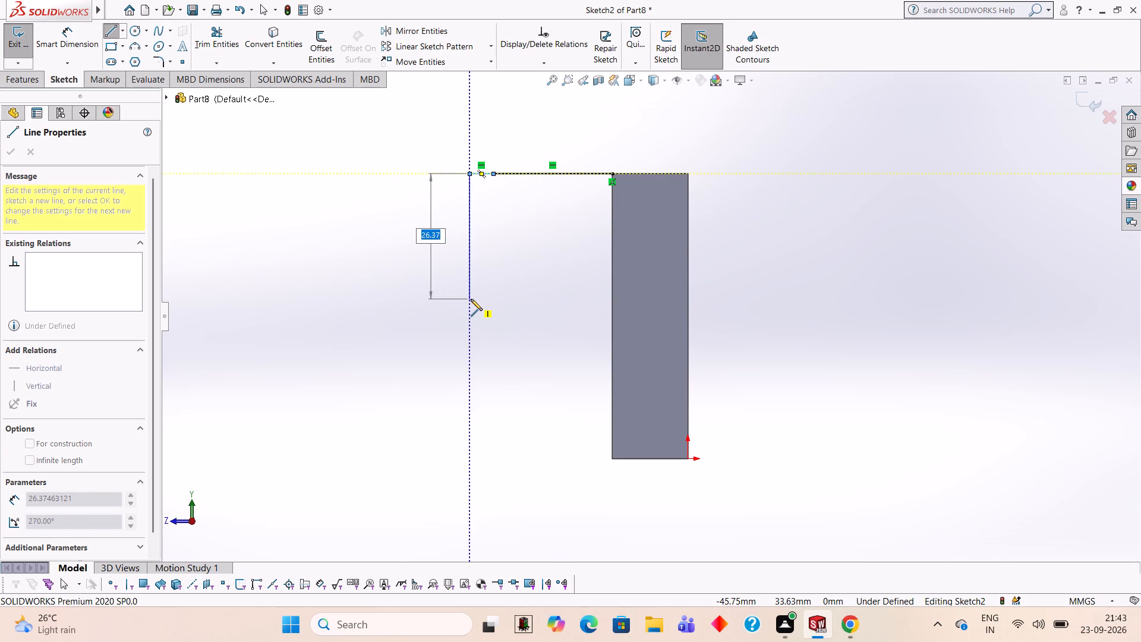
{"action": "type", "text": "25"}
{"action": "key", "text": "Return"}
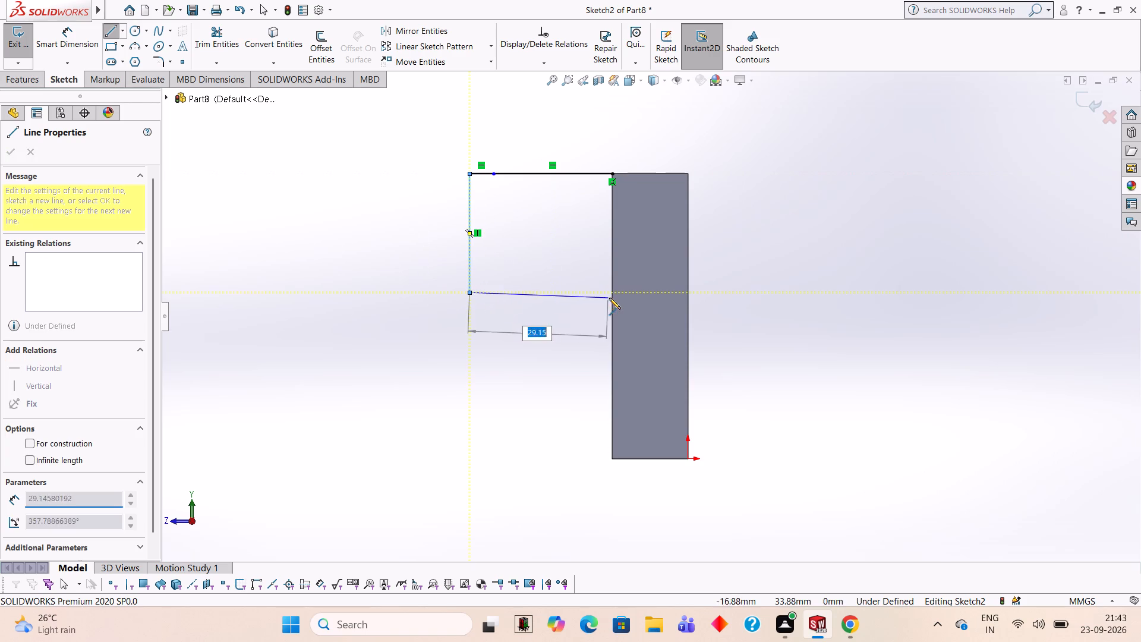
{"action": "left_click", "coordinate": [611, 291]}
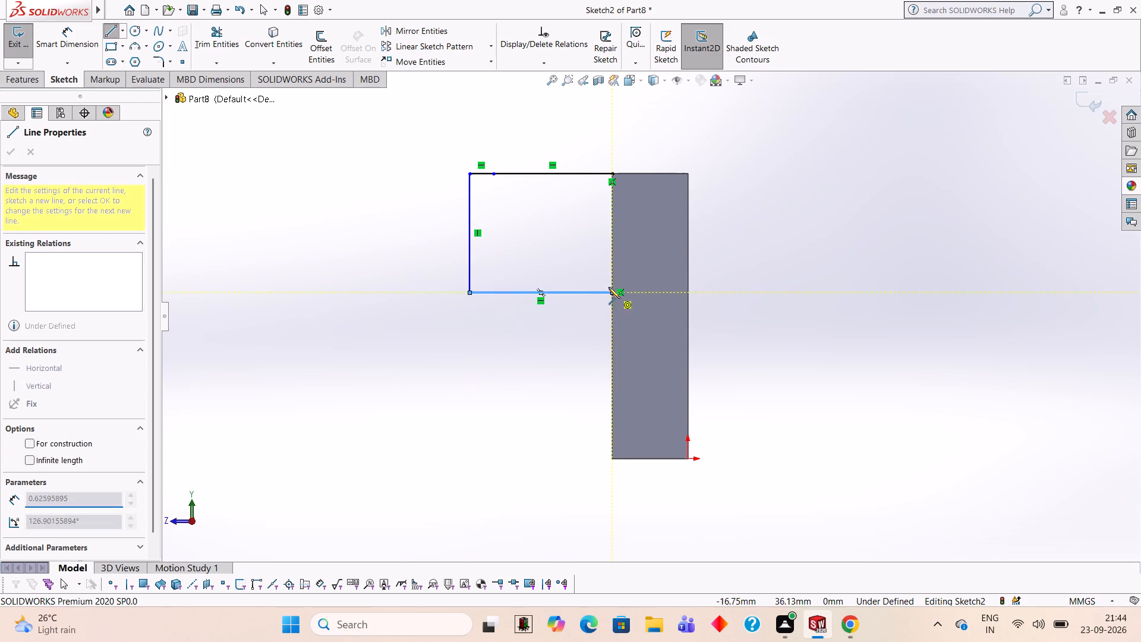
{"action": "left_click", "coordinate": [612, 174]}
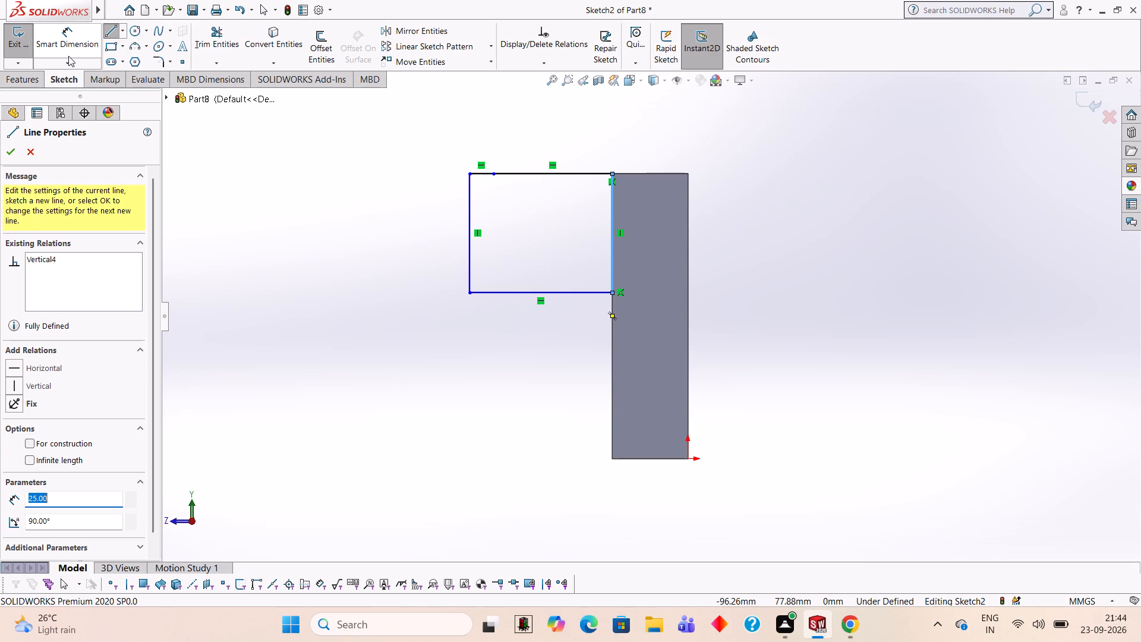
Extrude the end-face rectangle 76 mm in the reversed direction along the plate, merging the result.
{"action": "left_click", "coordinate": [33, 86]}
{"action": "left_click", "coordinate": [38, 62]}
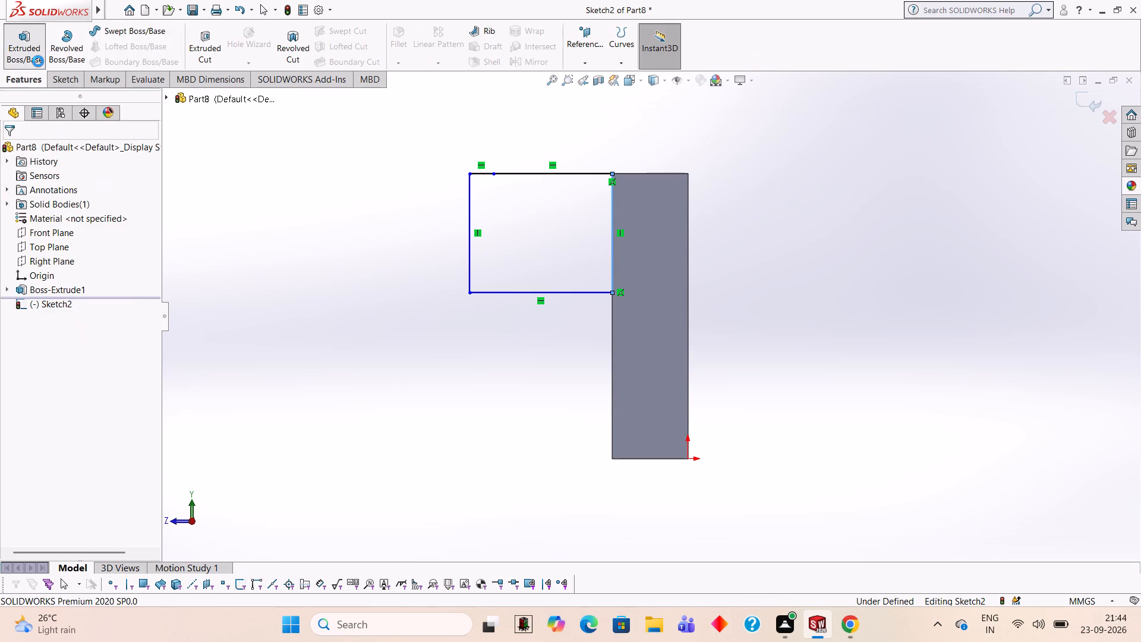
{"action": "middle_click_drag", "start_coordinate": [305, 197], "coordinate": [375, 237]}
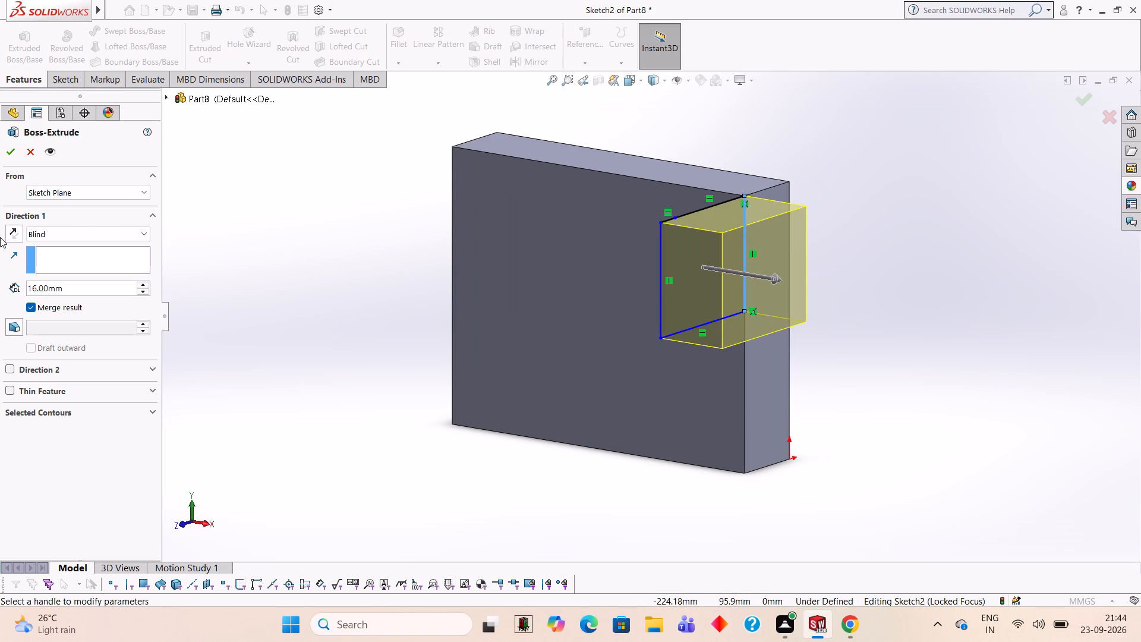
{"action": "left_click", "coordinate": [16, 238]}
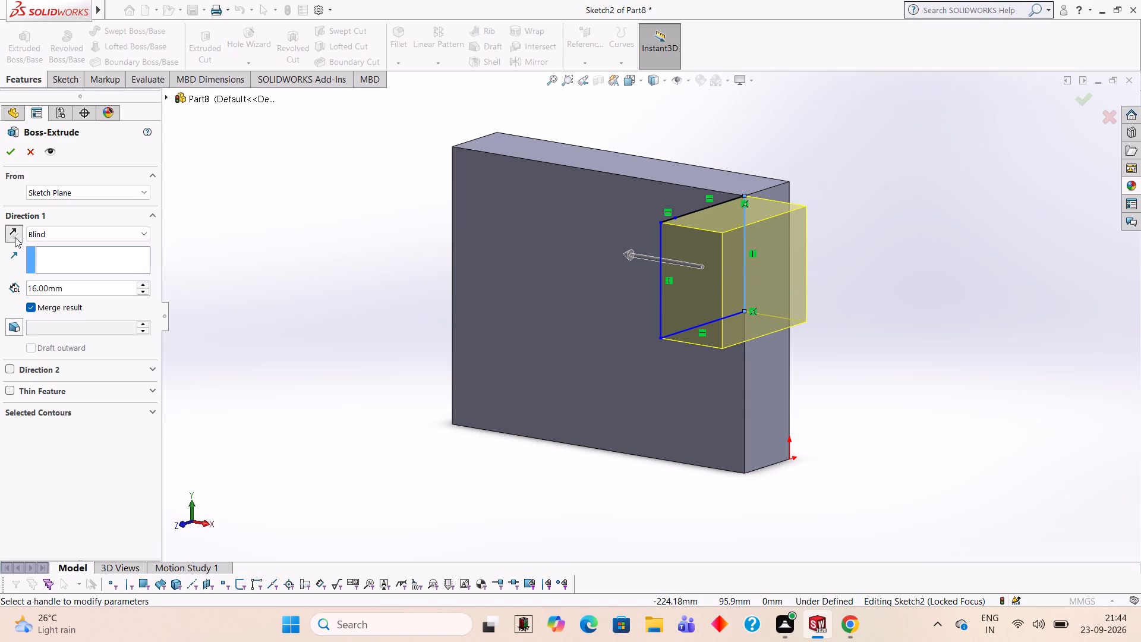
{"action": "left_click", "coordinate": [112, 292]}
{"action": "key", "text": "BackSpace"}
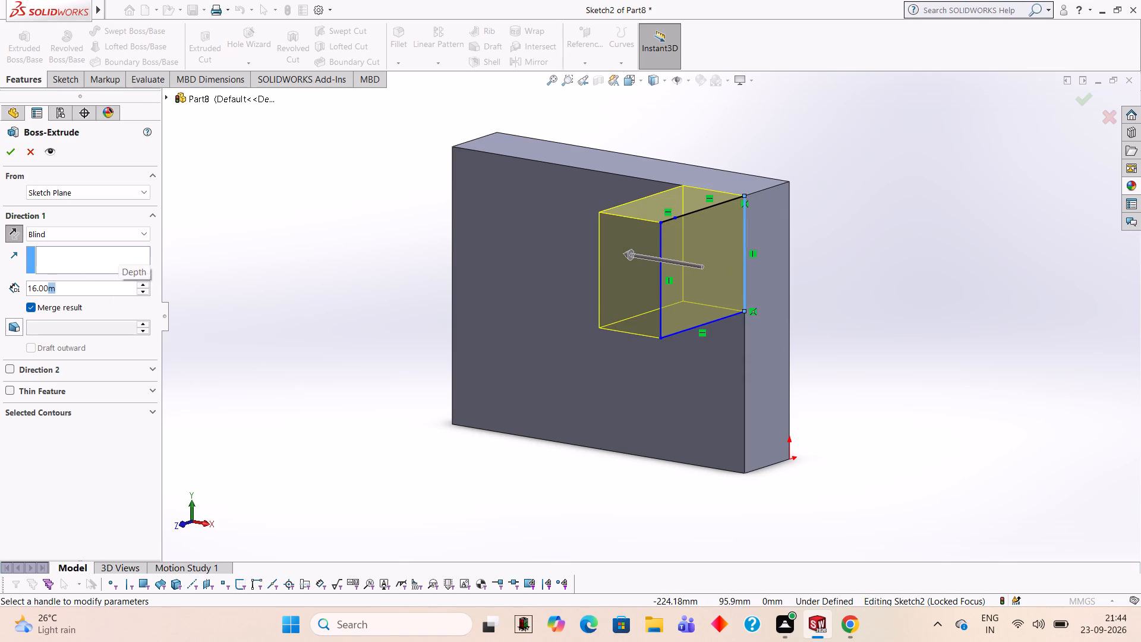
{"action": "key", "text": "BackSpace"}
{"action": "key", "text": "BackSpace"}
{"action": "key", "text": "BackSpace"}
{"action": "key", "text": "BackSpace"}
{"action": "key", "text": "BackSpace"}
{"action": "key", "text": "BackSpace"}
{"action": "key", "text": "BackSpace"}
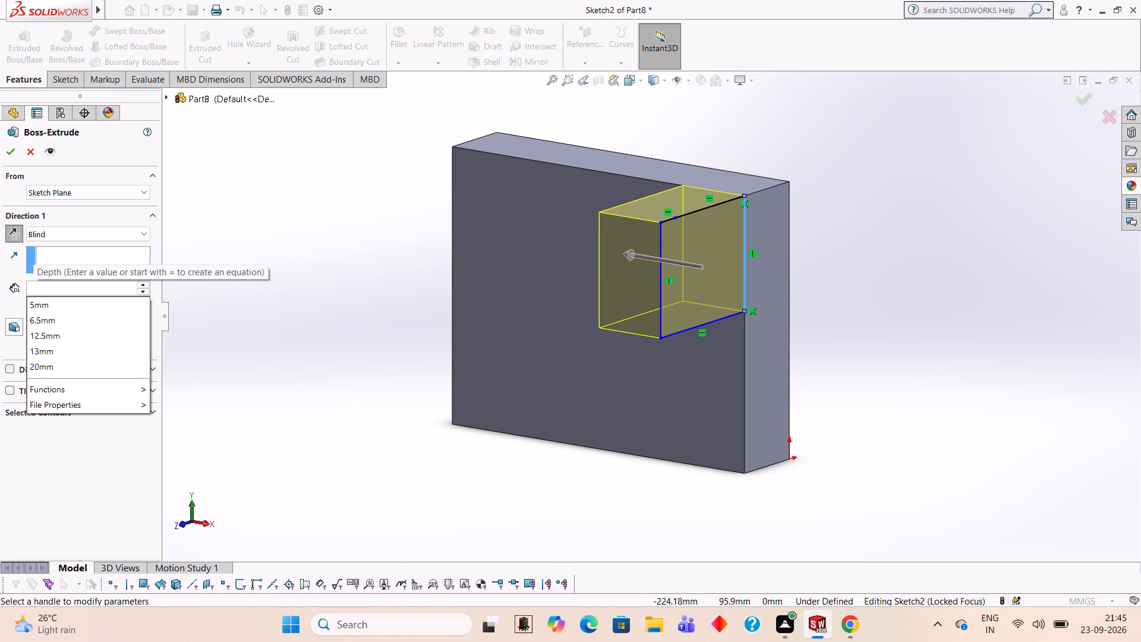
{"action": "type", "text": "76"}
{"action": "key", "text": "Return"}
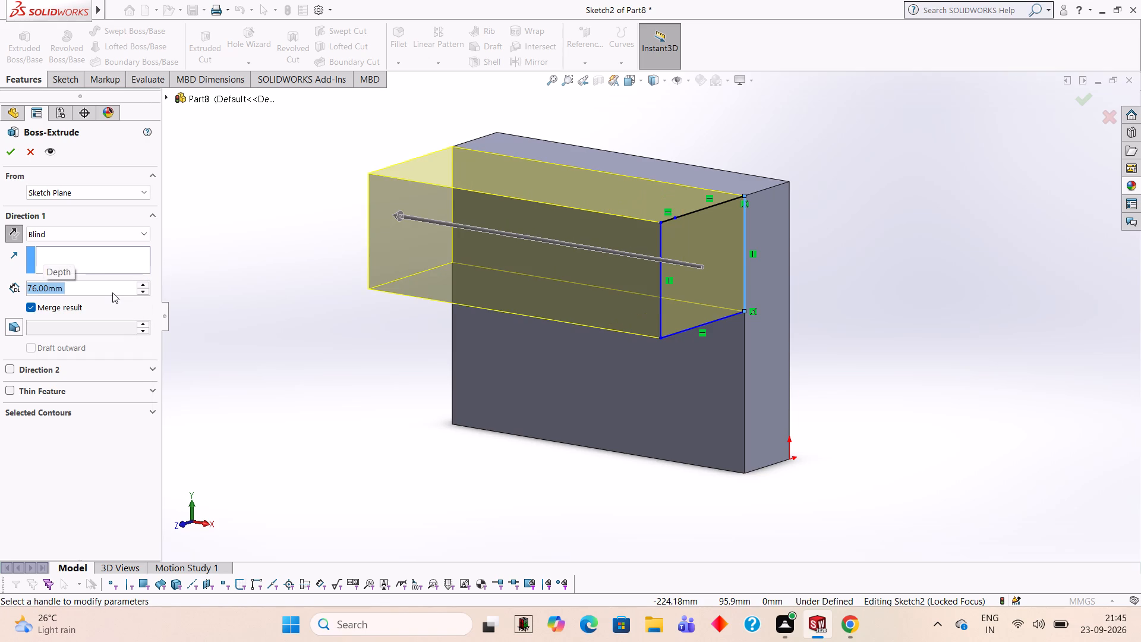
{"action": "left_click", "coordinate": [8, 156]}
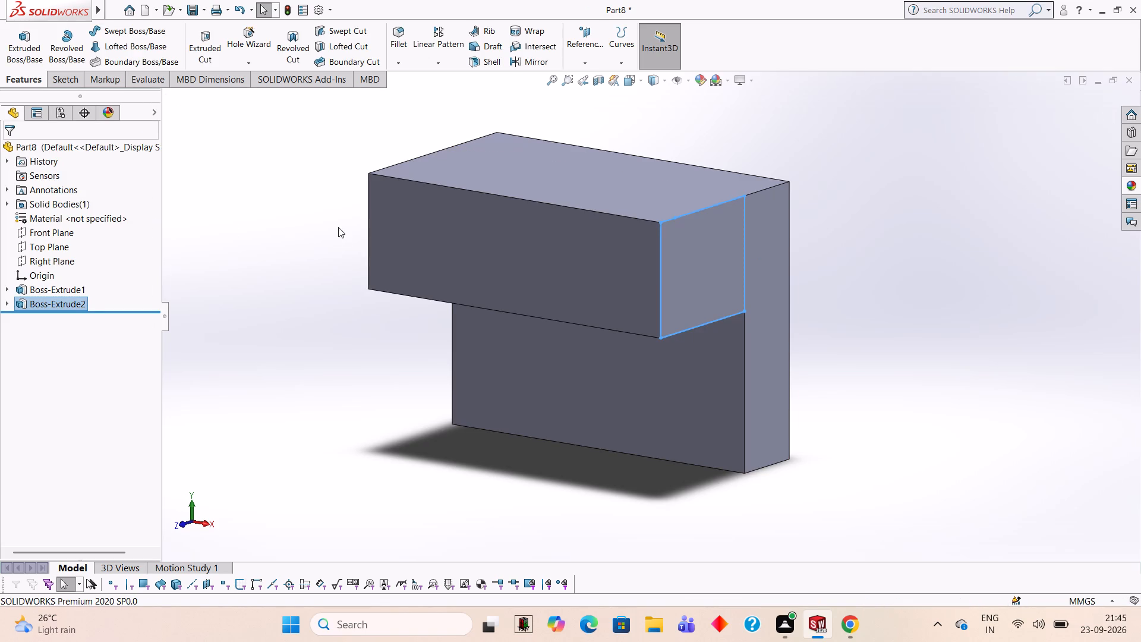
On the projecting block's front face, sketch a closed rectangle 40 mm wide and 20 mm high from its upper-left corner.
{"action": "left_click", "coordinate": [307, 205]}
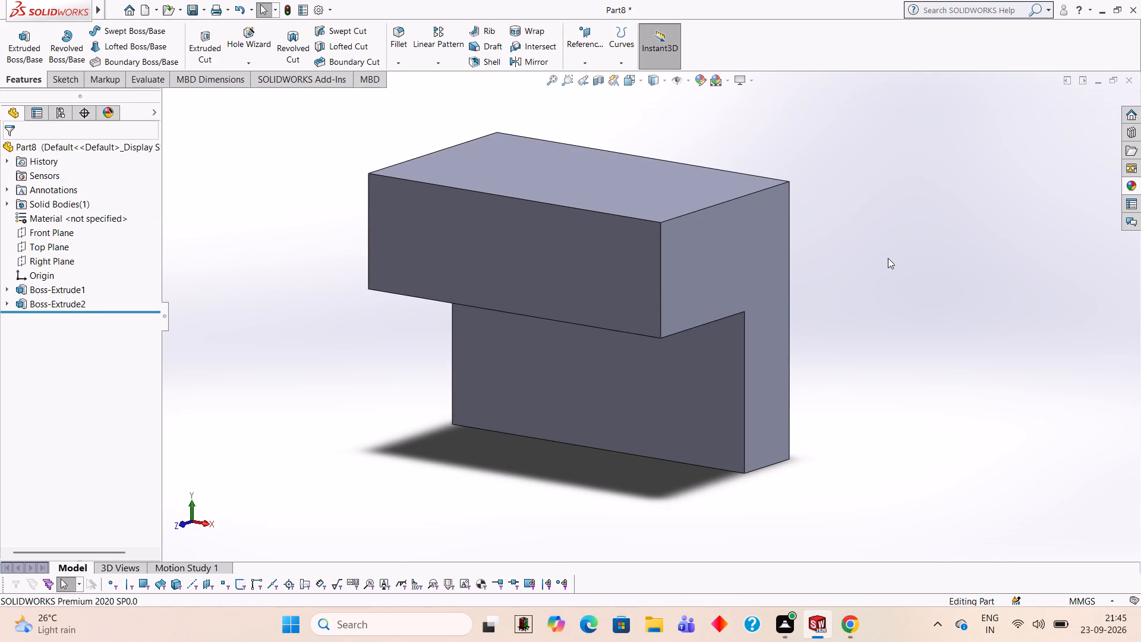
{"action": "middle_click_drag", "start_coordinate": [888, 258], "coordinate": [878, 261]}
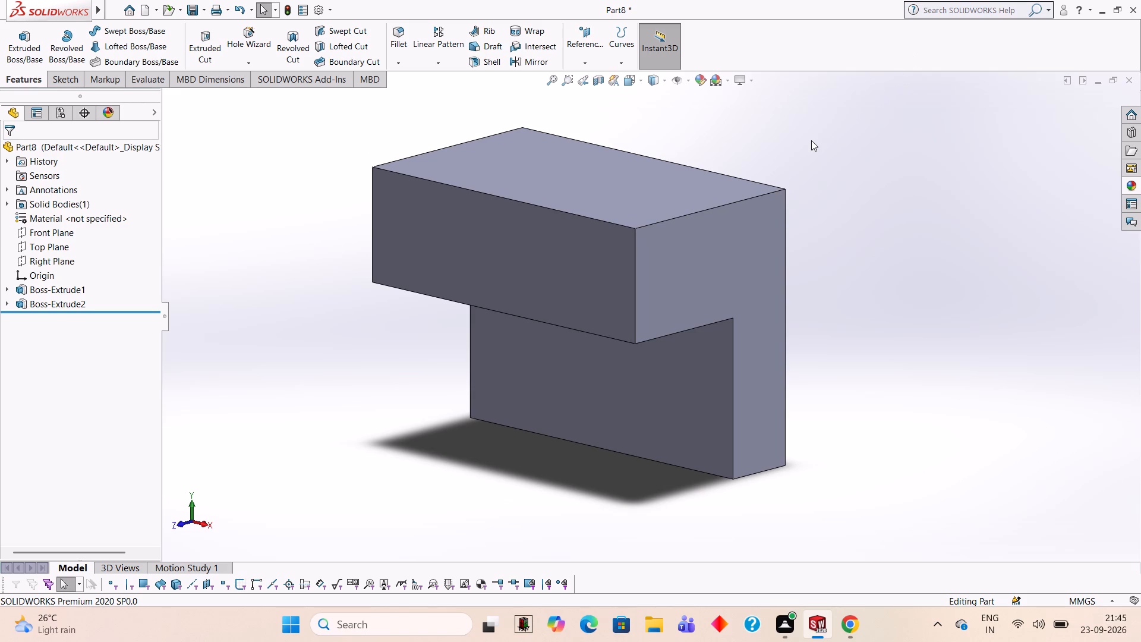
{"action": "left_click", "coordinate": [481, 255]}
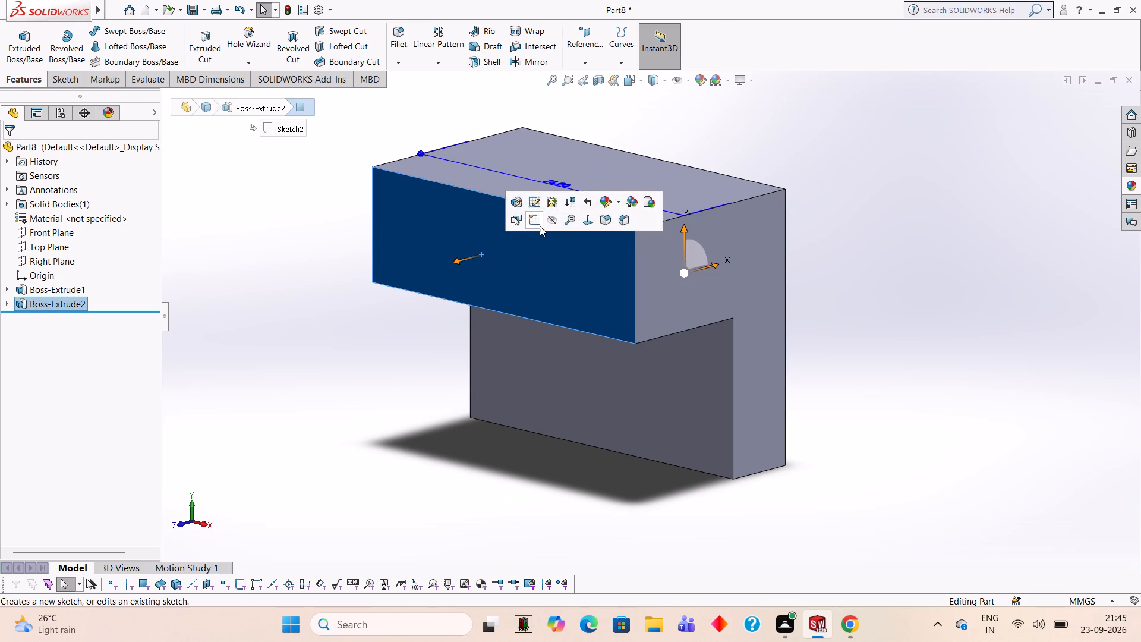
{"action": "left_click", "coordinate": [536, 225]}
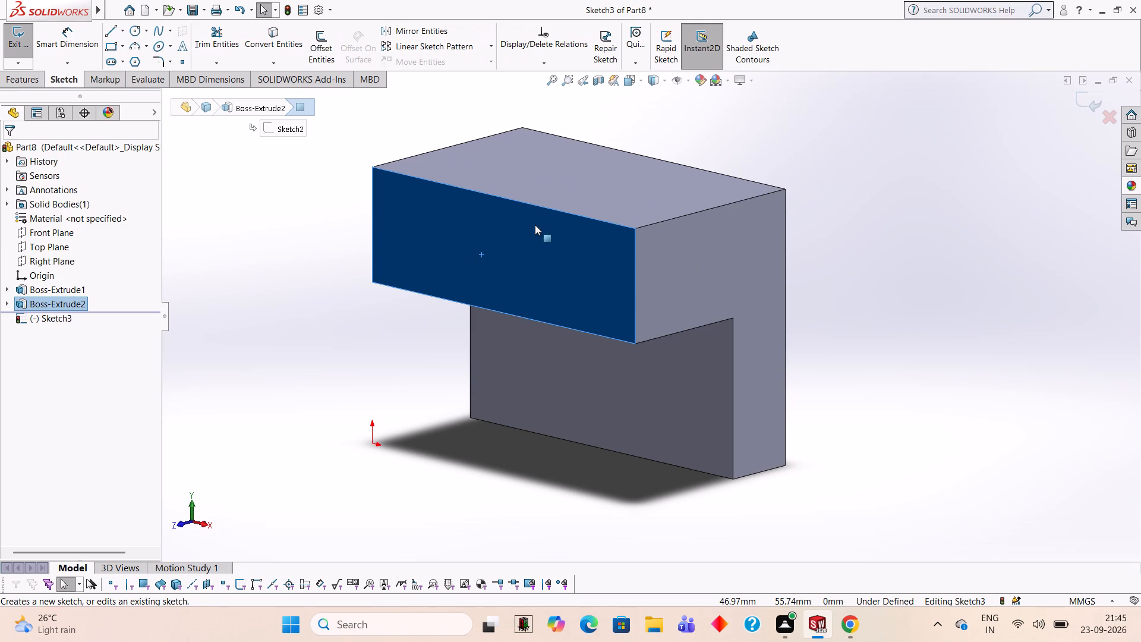
{"action": "key", "text": "ctrl+8"}
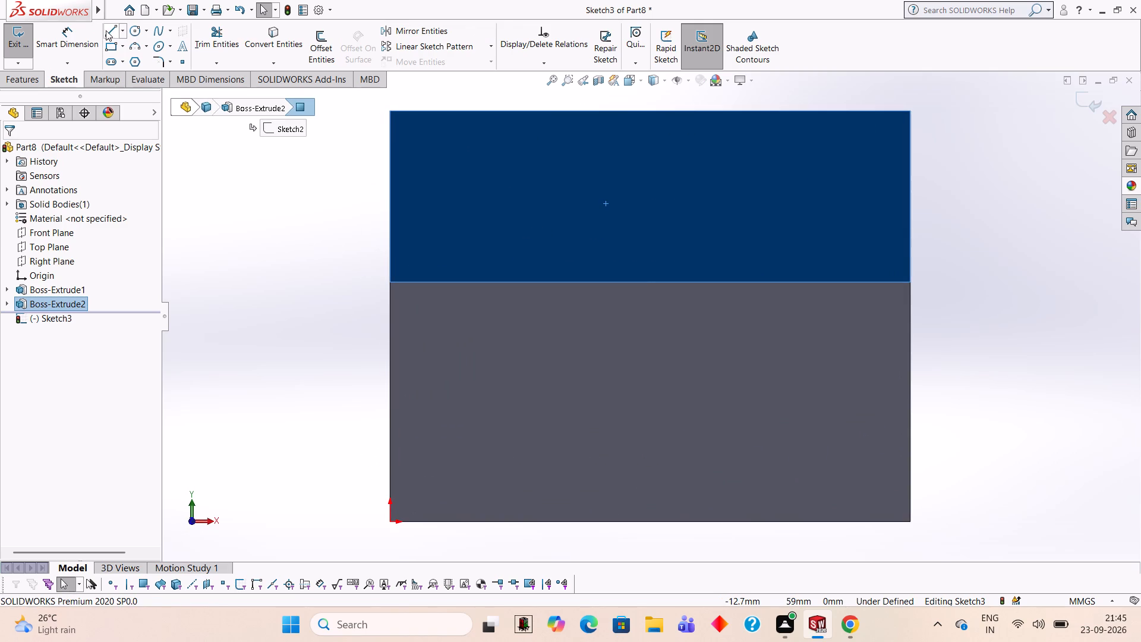
{"action": "left_click", "coordinate": [103, 29]}
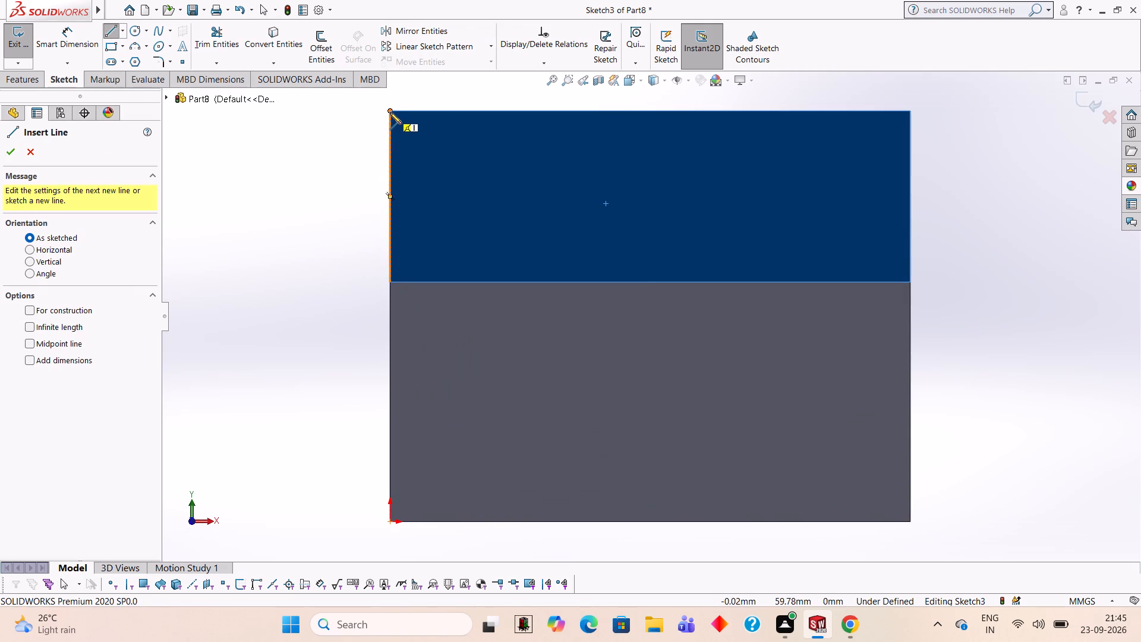
{"action": "left_click", "coordinate": [390, 112]}
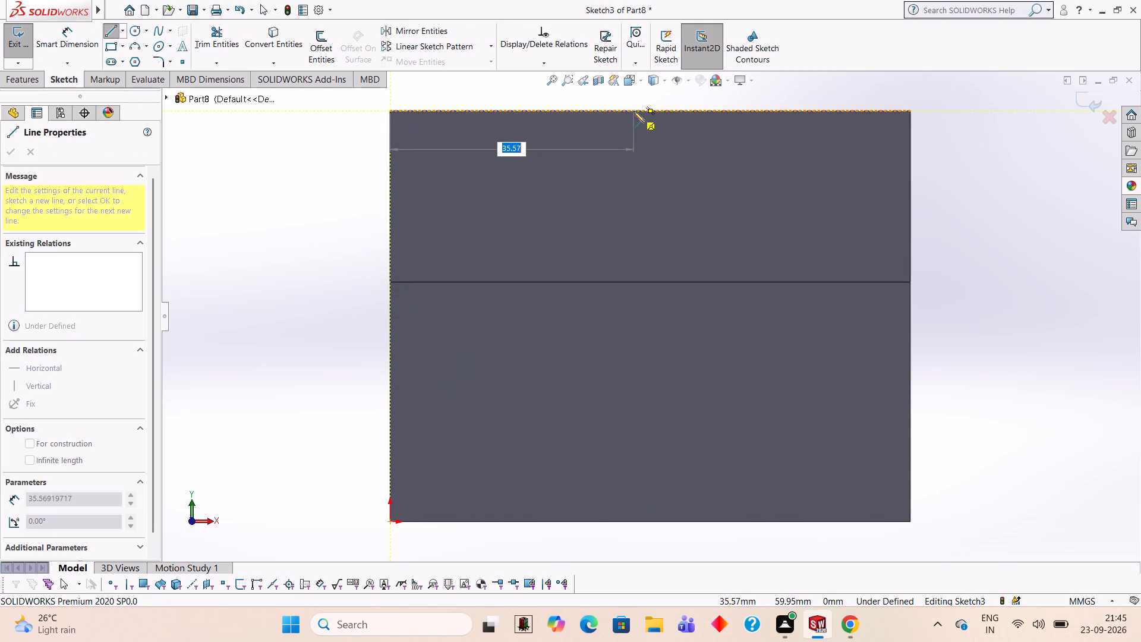
{"action": "type", "text": "40"}
{"action": "key", "text": "Return"}
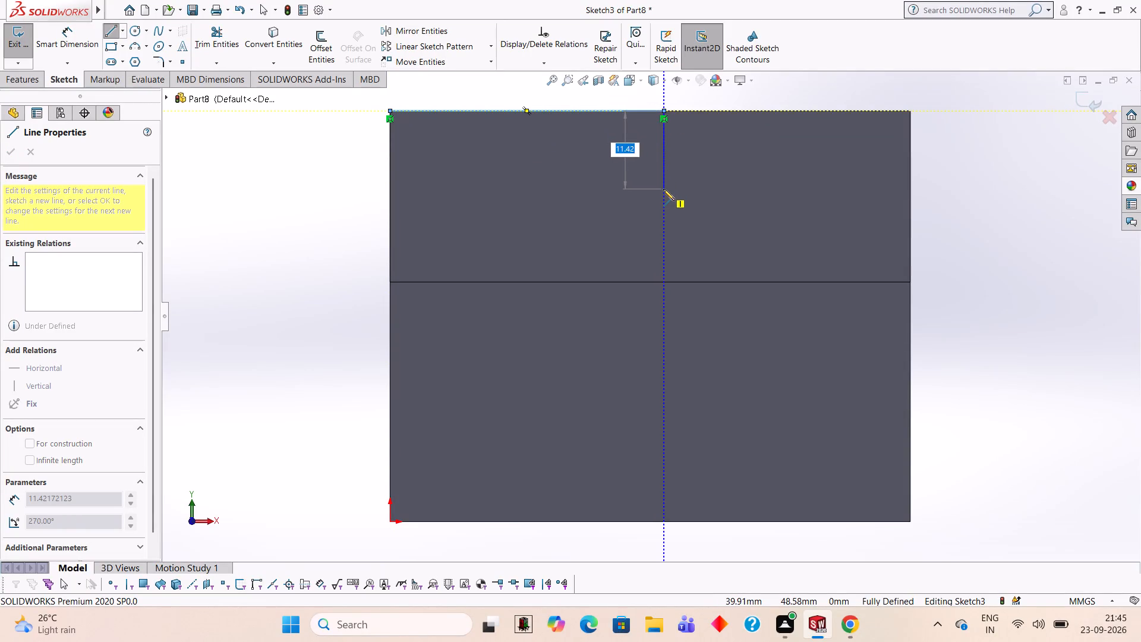
{"action": "type", "text": "20"}
{"action": "key", "text": "Return"}
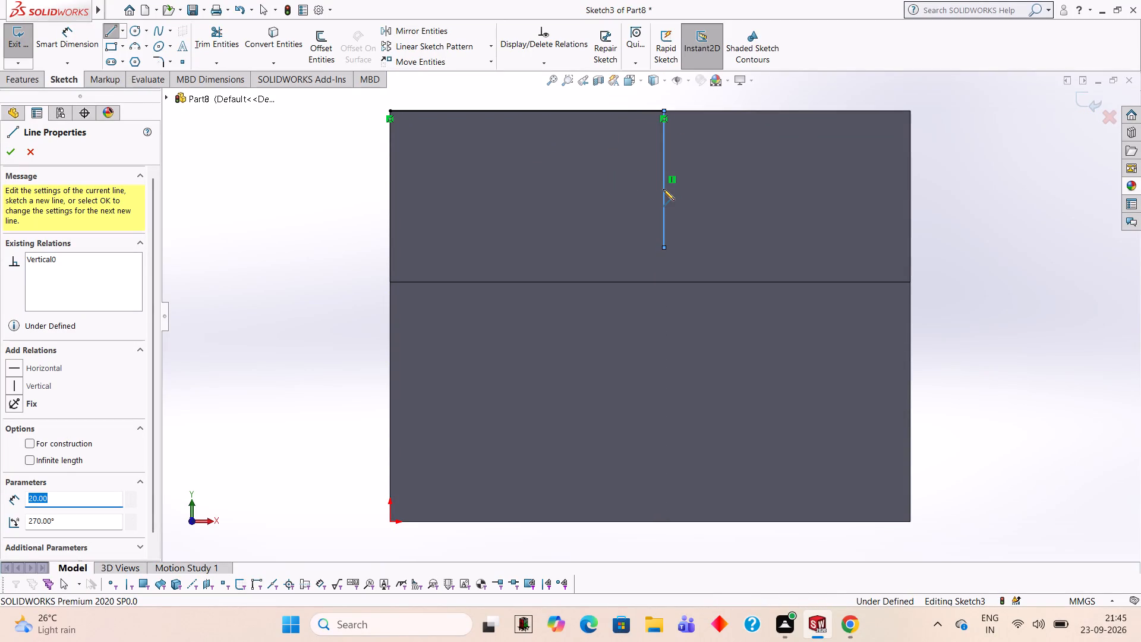
{"action": "left_click", "coordinate": [389, 246]}
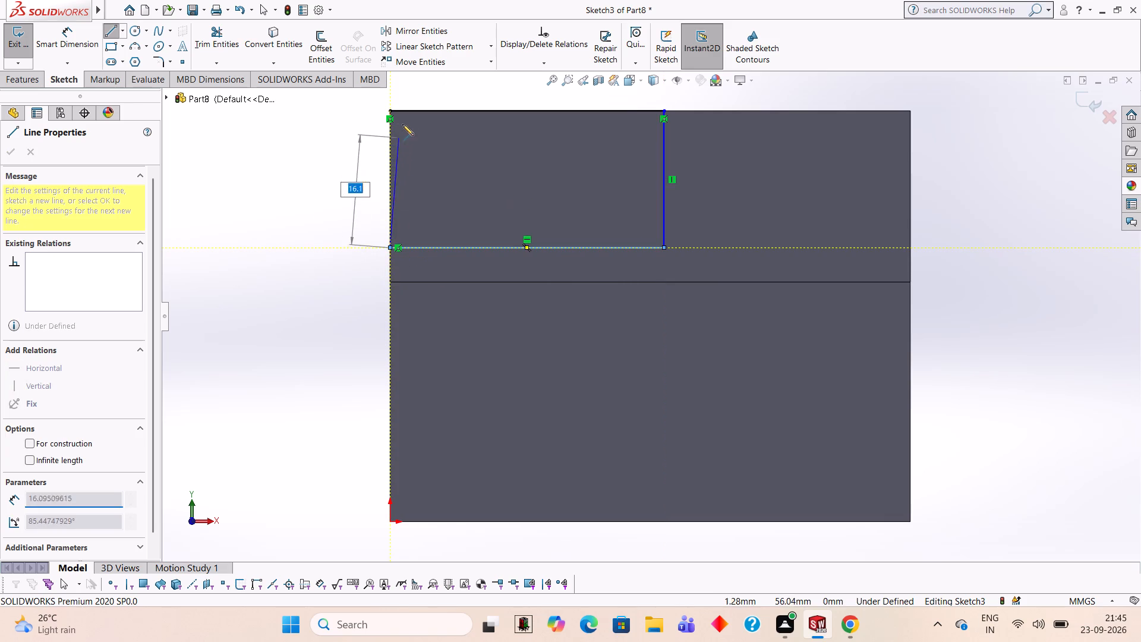
{"action": "left_click", "coordinate": [389, 111]}
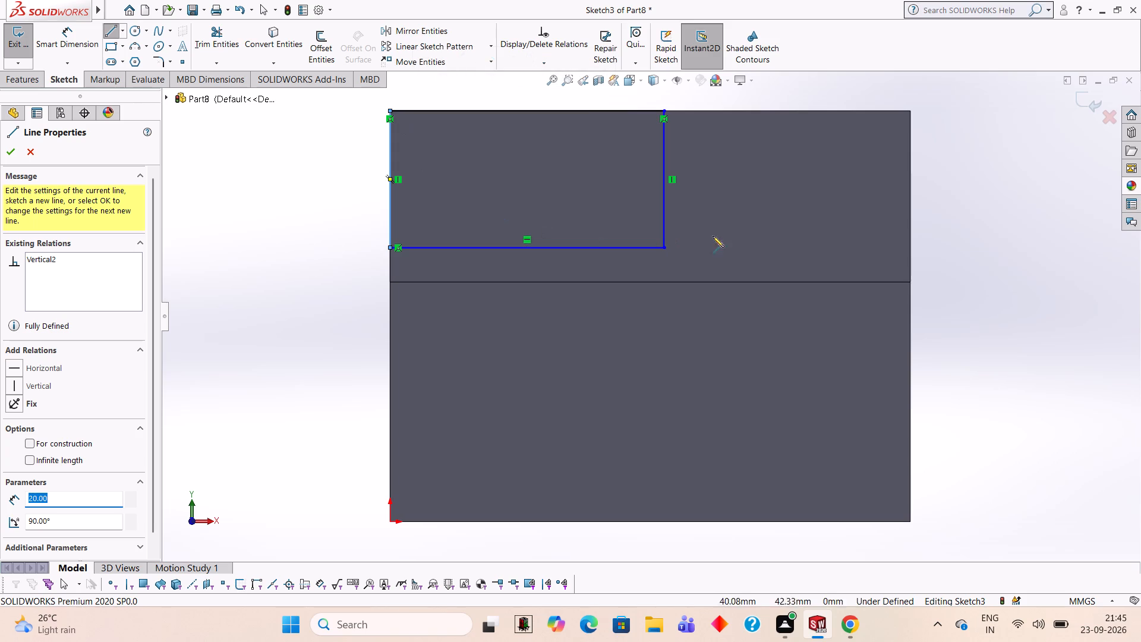
Extrude the 40 × 20 mm rectangle outward from the block as a blind boss 120 mm long, merging the result.
{"action": "middle_click_drag", "start_coordinate": [969, 195], "coordinate": [911, 307]}
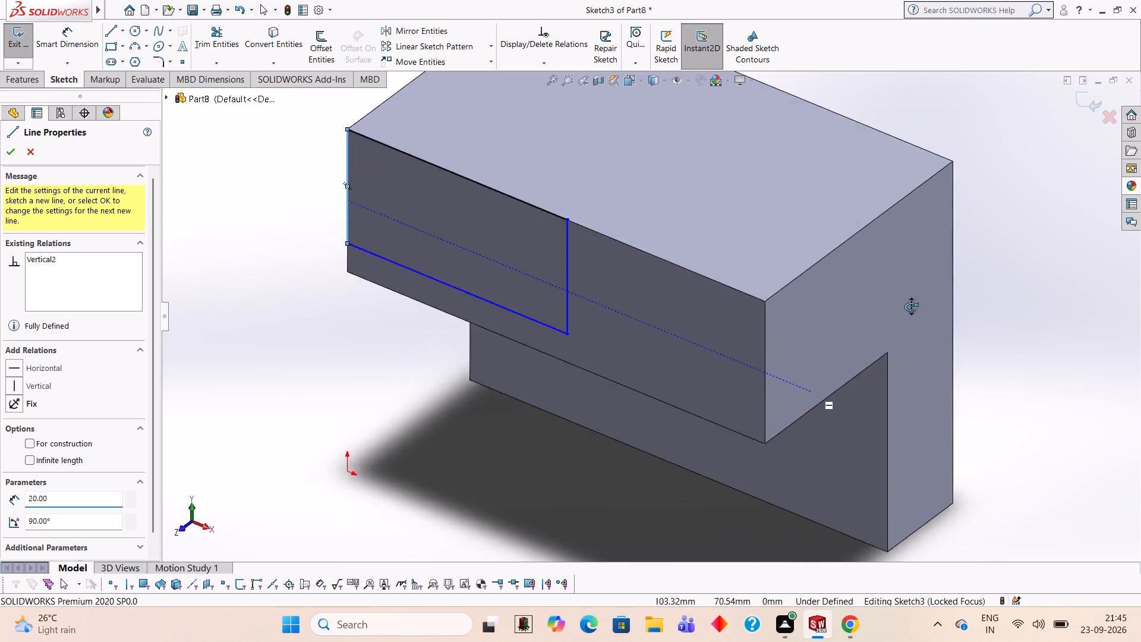
{"action": "middle_click_drag", "start_coordinate": [911, 307], "coordinate": [890, 313]}
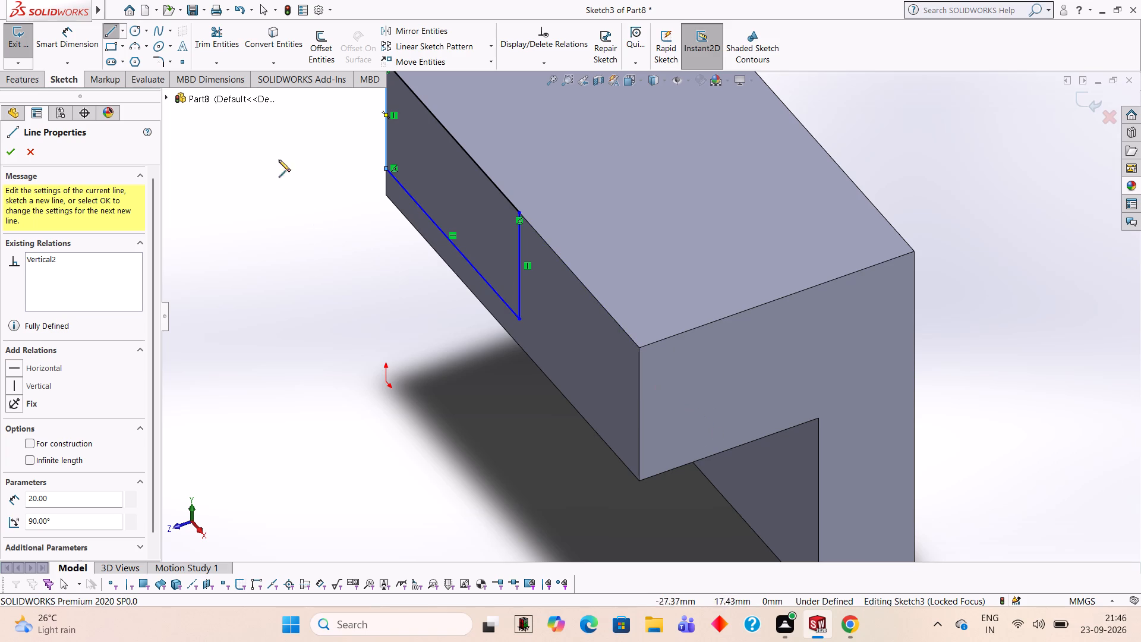
{"action": "left_click", "coordinate": [35, 77]}
{"action": "left_click", "coordinate": [30, 66]}
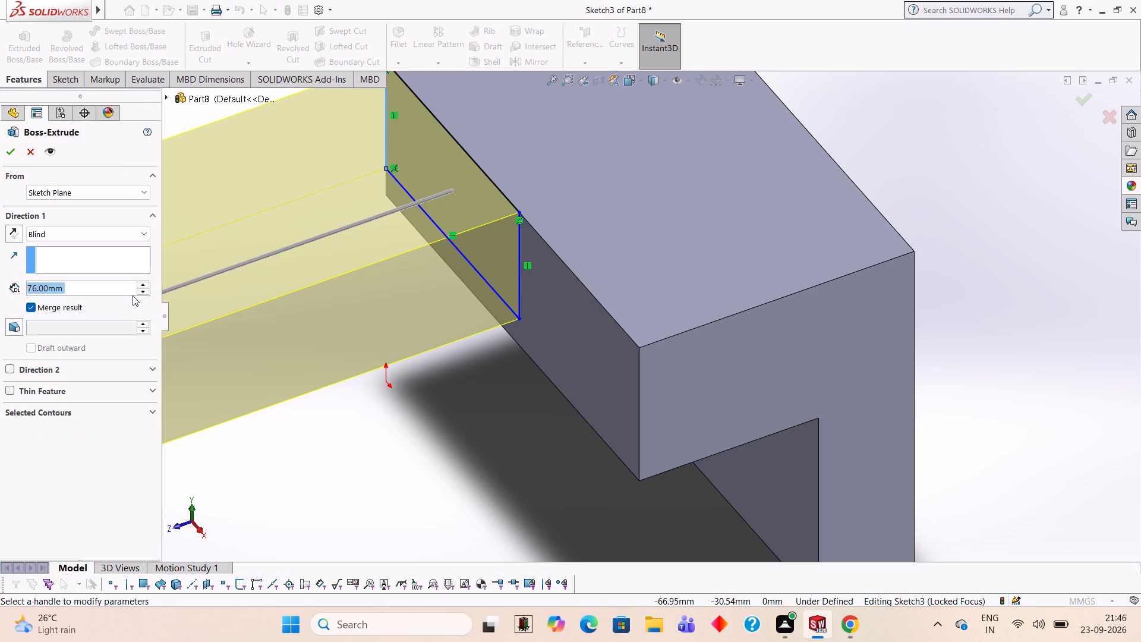
{"action": "type", "text": "120"}
{"action": "key", "text": "Return"}
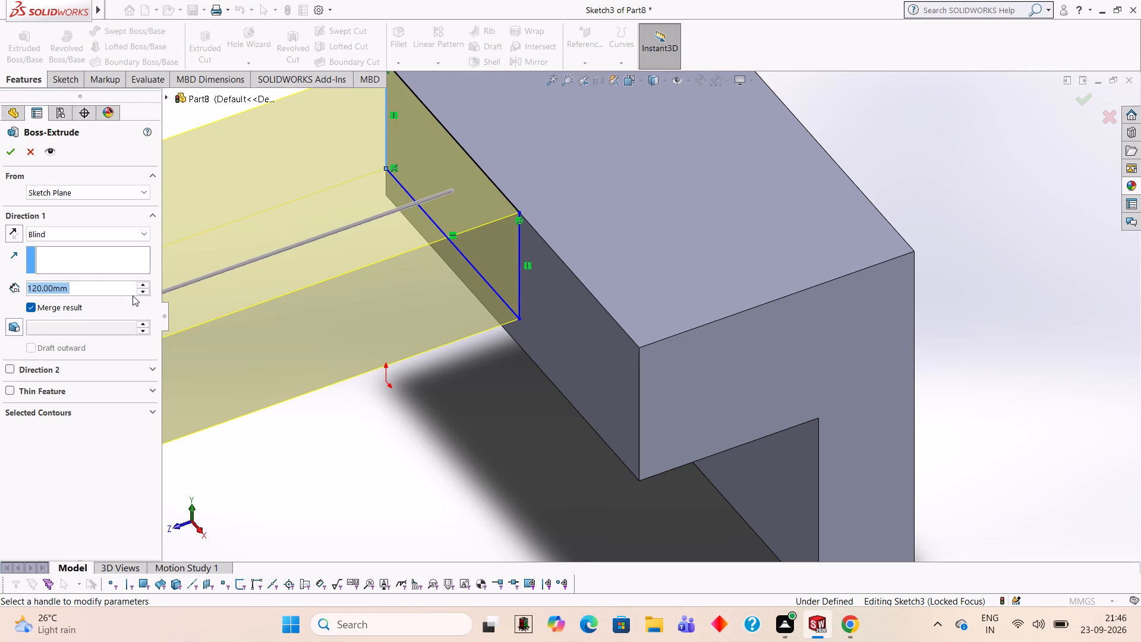
{"action": "left_click", "coordinate": [14, 156]}
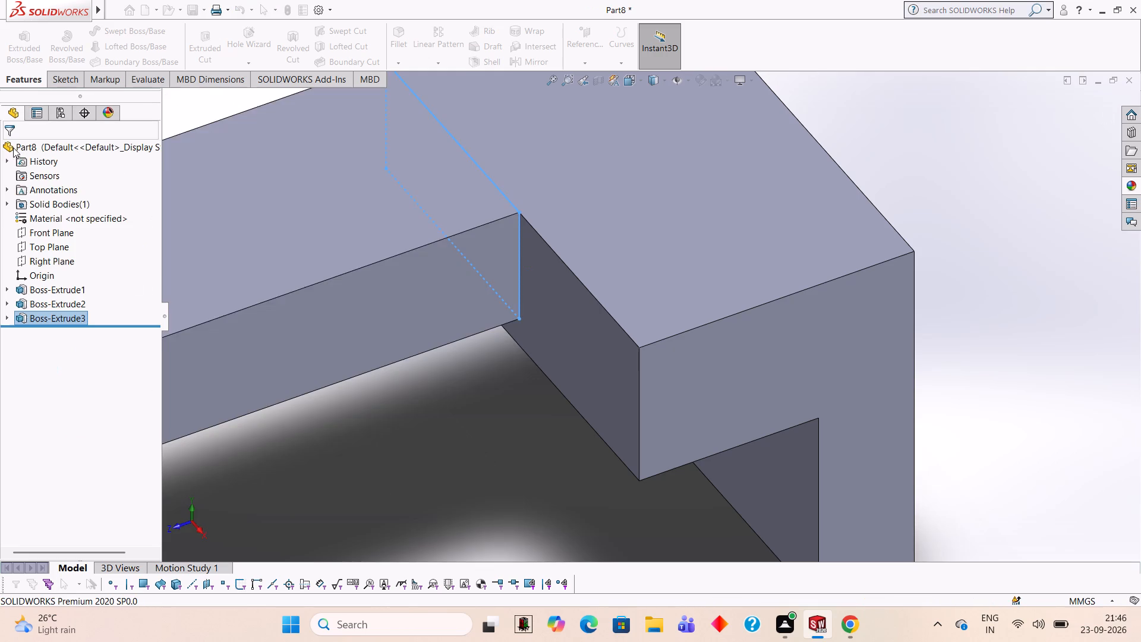
Sketch two 13 mm diameter circles on the plate's front face, centred about 17 mm above the origin and about 56 and 17 mm across.
{"action": "scroll", "coordinate": [478, 355], "scroll_direction": "up", "scroll_amount": 5}
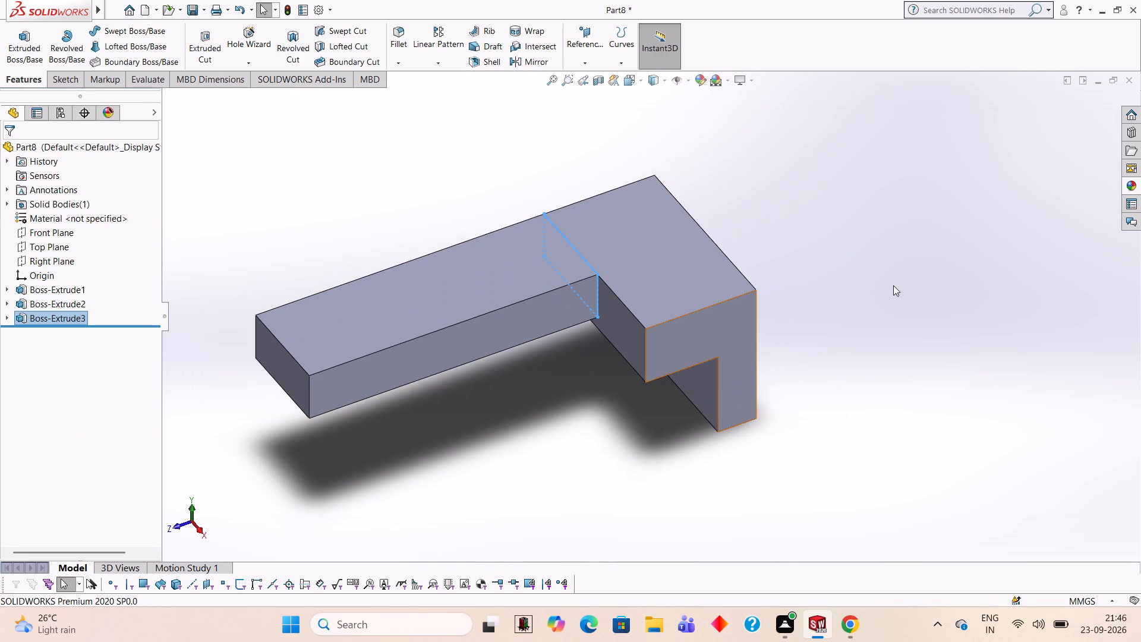
{"action": "middle_click", "coordinate": [864, 270]}
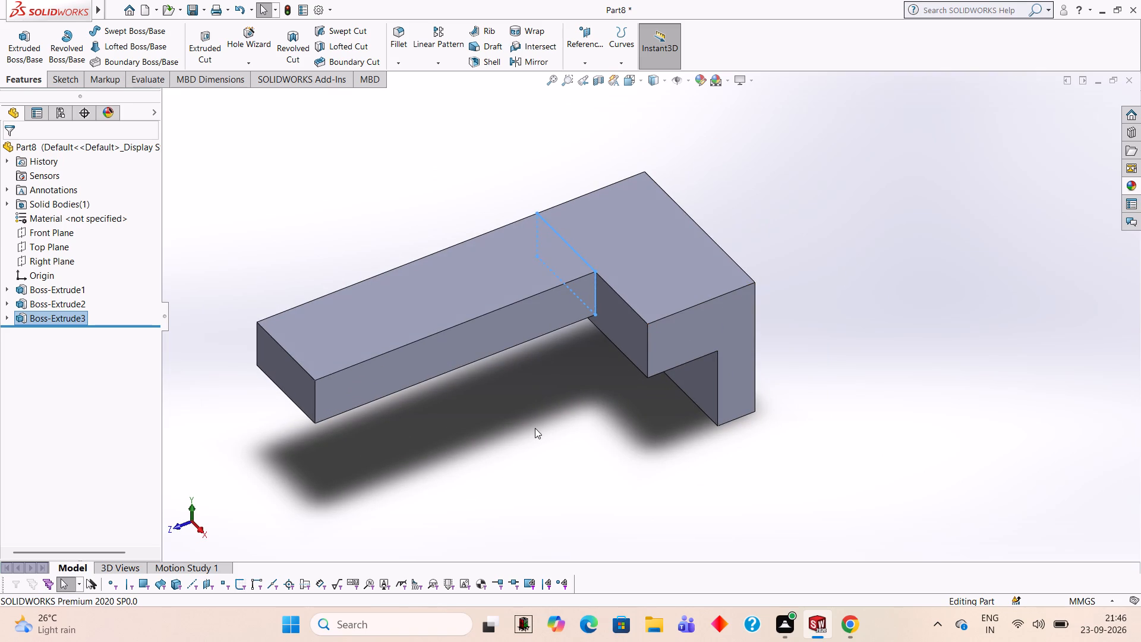
{"action": "middle_click_drag", "start_coordinate": [531, 427], "coordinate": [605, 254]}
{"action": "left_click", "coordinate": [548, 473]}
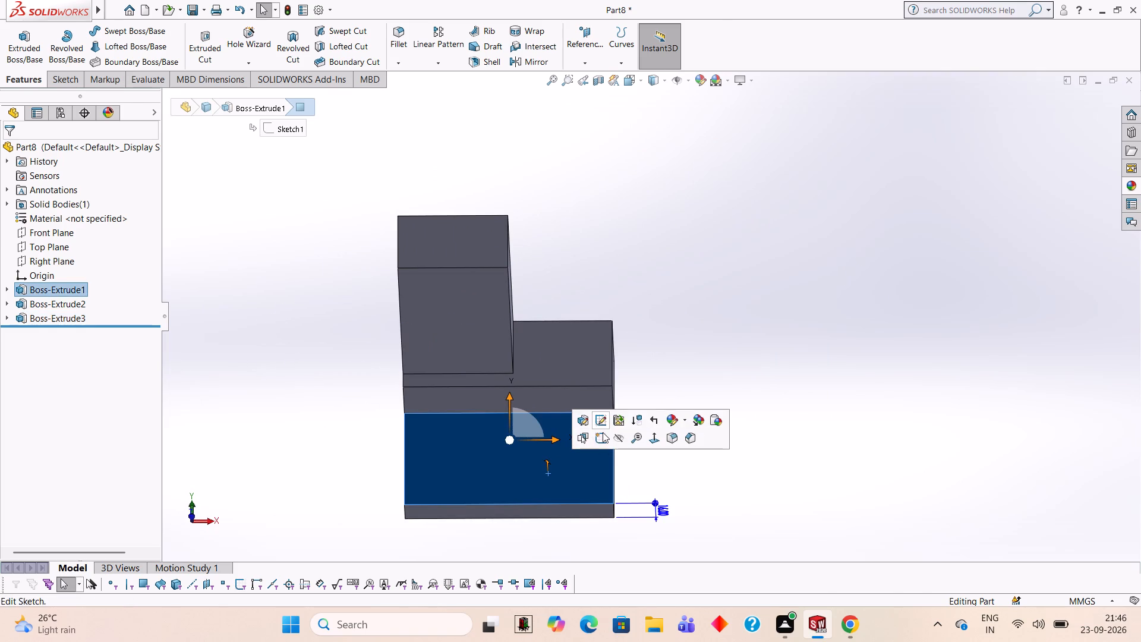
{"action": "left_click", "coordinate": [603, 432]}
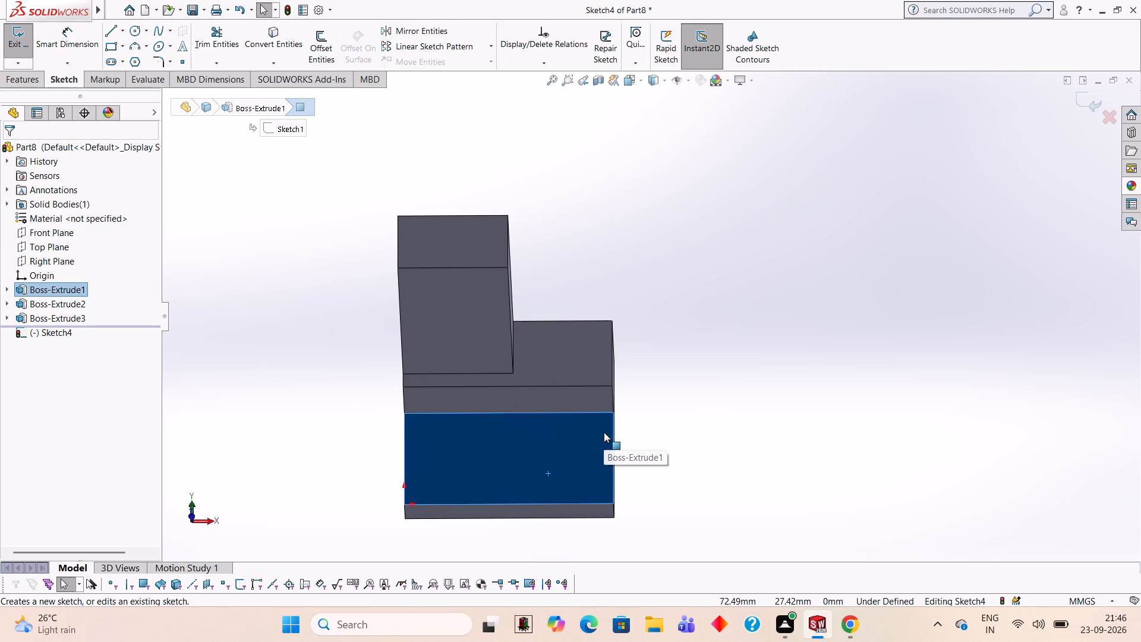
{"action": "key", "text": "ctrl+8"}
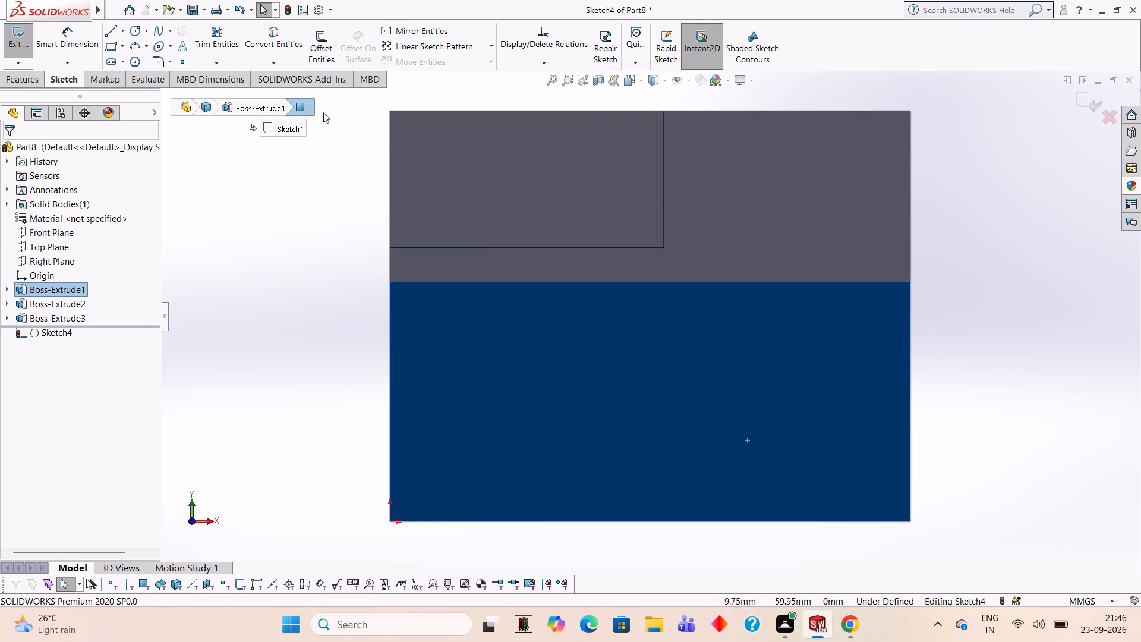
{"action": "left_click", "coordinate": [135, 31]}
{"action": "left_click", "coordinate": [774, 405]}
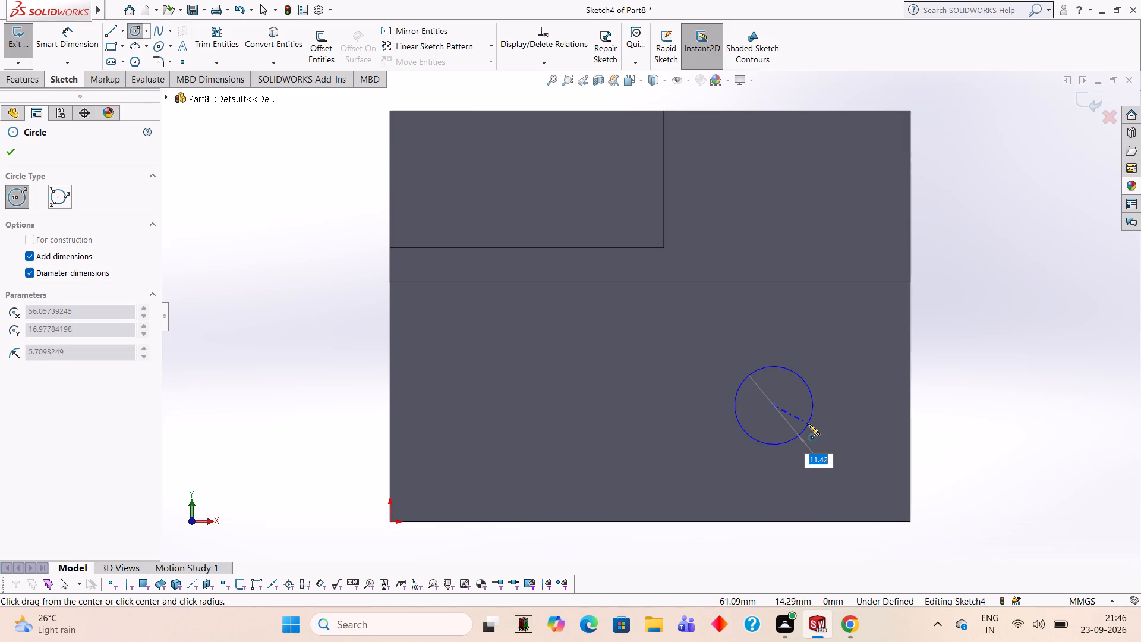
{"action": "type", "text": "12"}
{"action": "key", "text": "BackSpace"}
{"action": "key", "text": "3"}
{"action": "key", "text": "Return"}
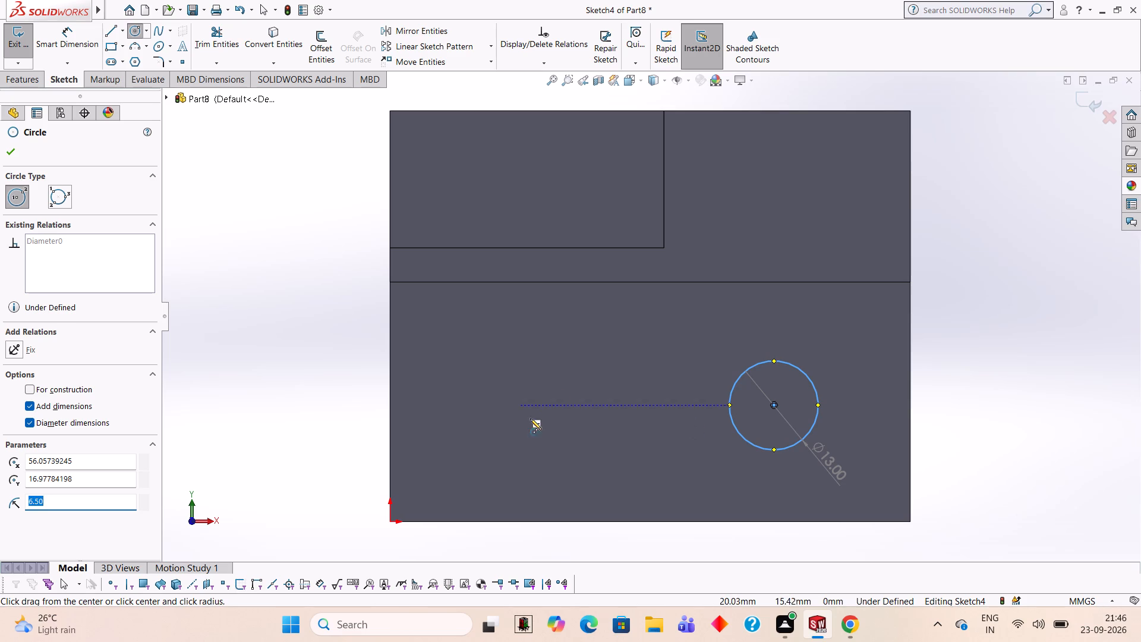
{"action": "left_click", "coordinate": [506, 404]}
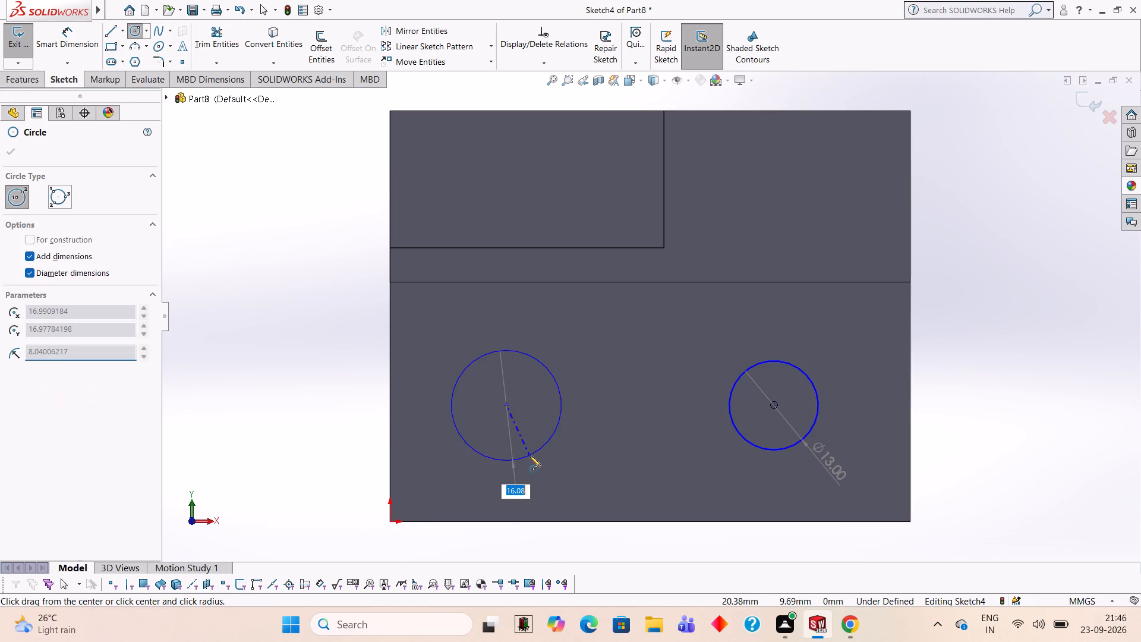
{"action": "type", "text": "13"}
{"action": "key", "text": "Return"}
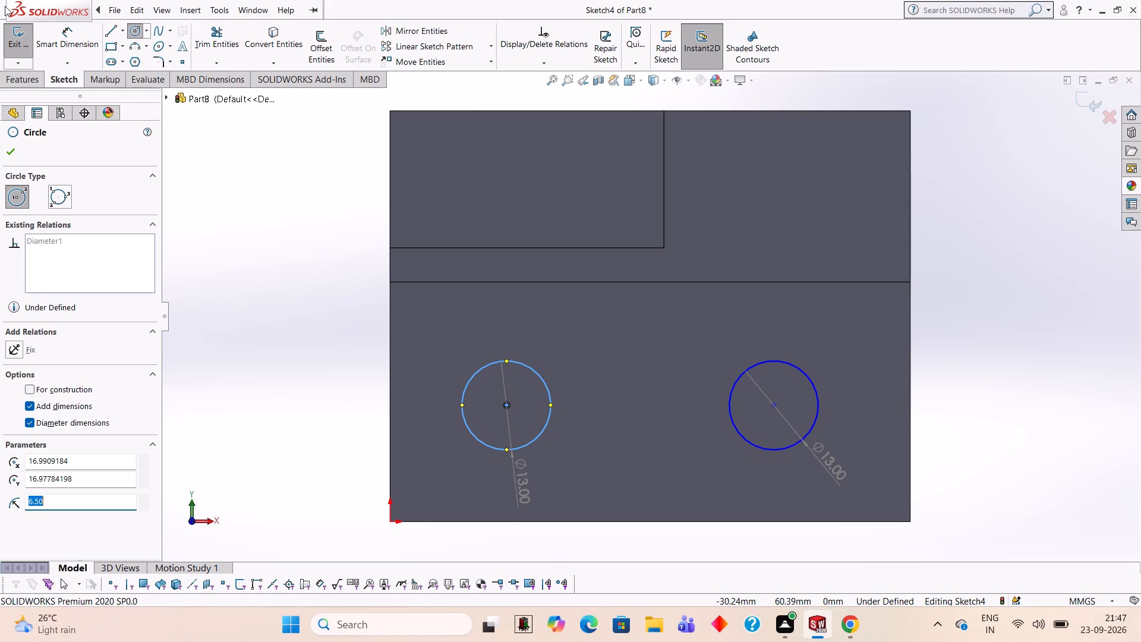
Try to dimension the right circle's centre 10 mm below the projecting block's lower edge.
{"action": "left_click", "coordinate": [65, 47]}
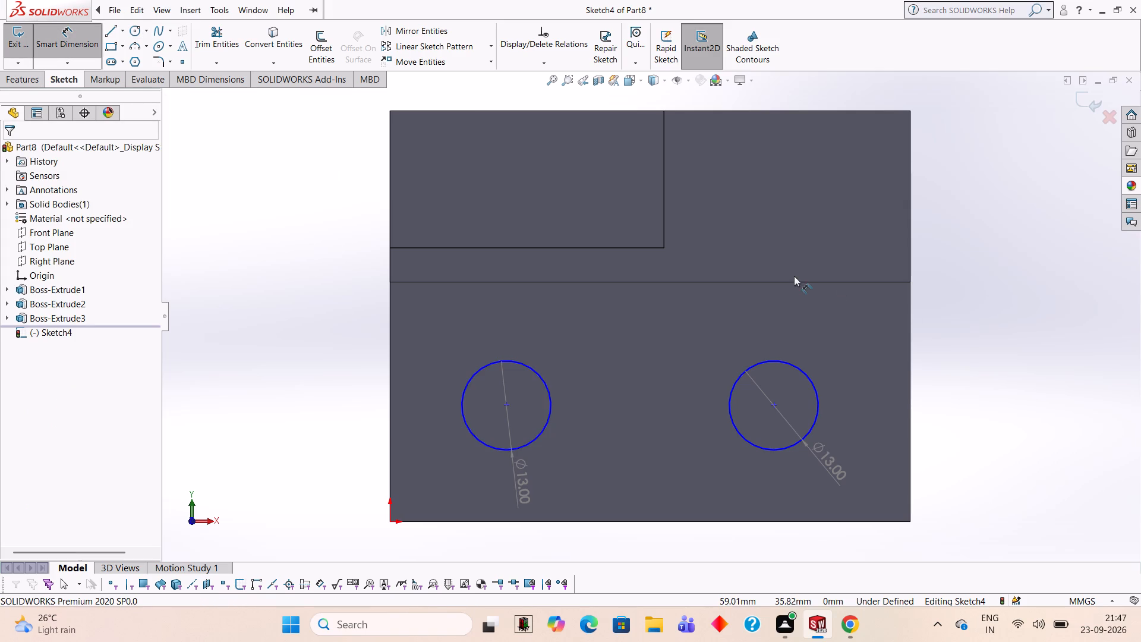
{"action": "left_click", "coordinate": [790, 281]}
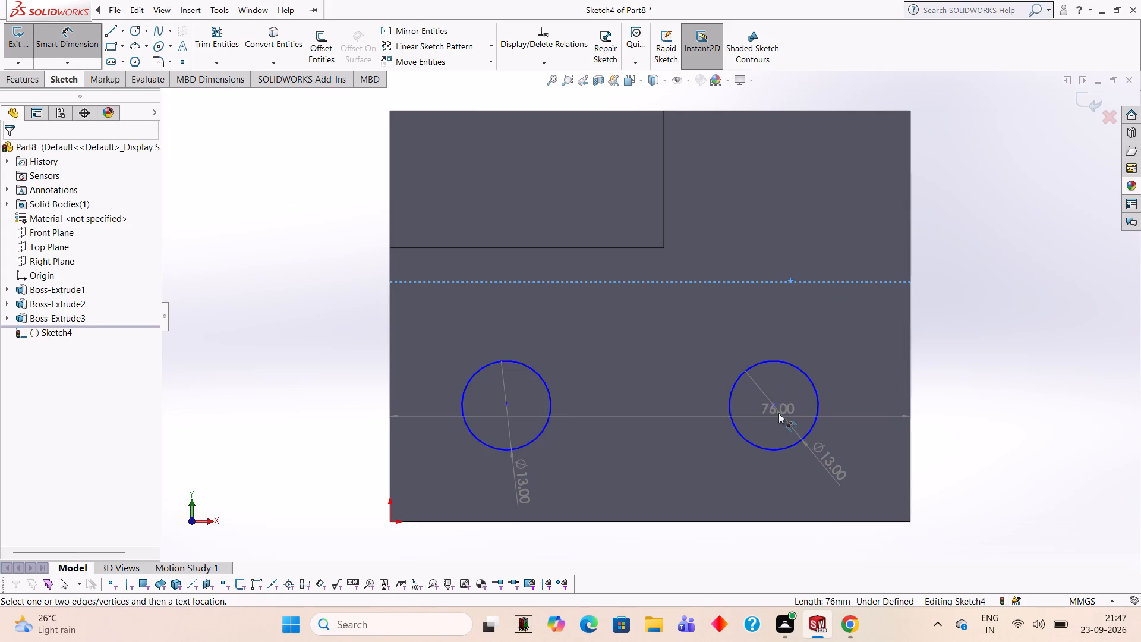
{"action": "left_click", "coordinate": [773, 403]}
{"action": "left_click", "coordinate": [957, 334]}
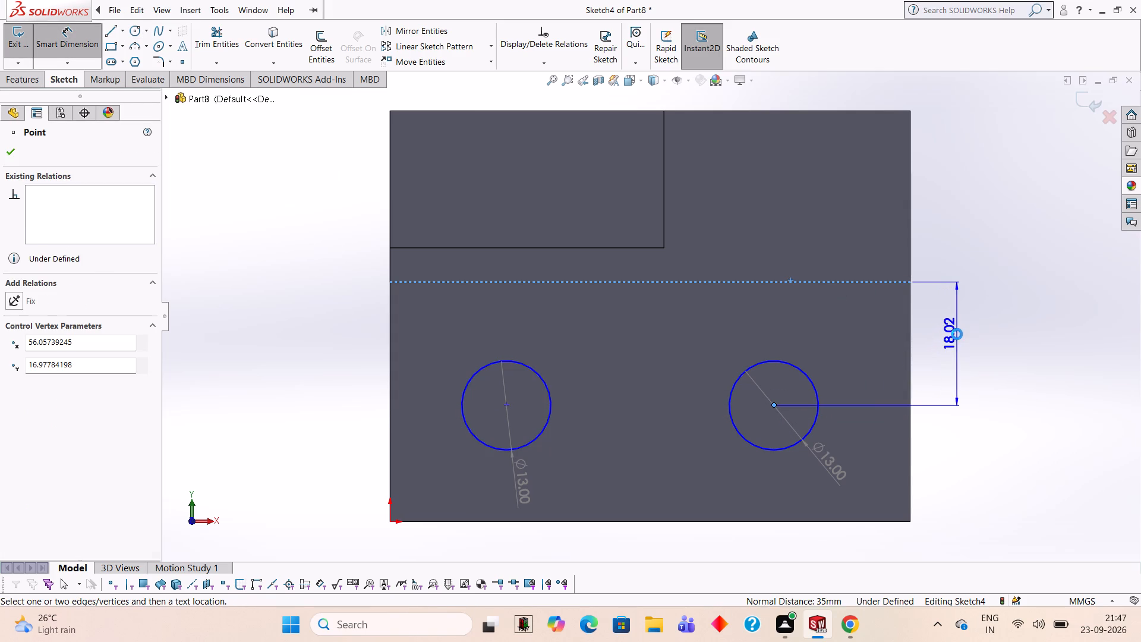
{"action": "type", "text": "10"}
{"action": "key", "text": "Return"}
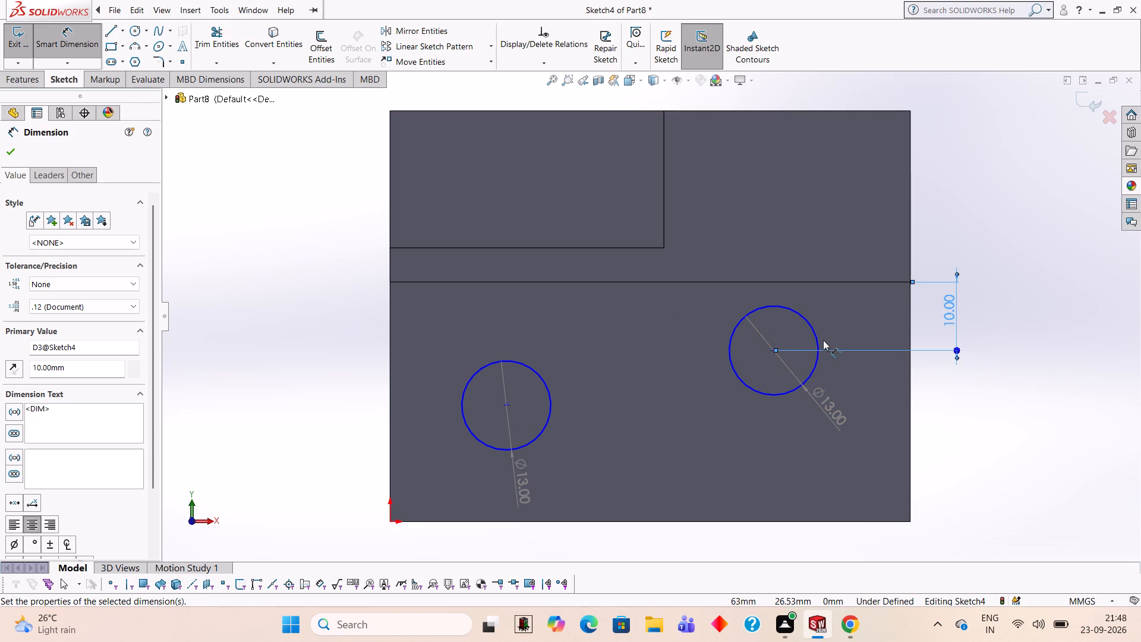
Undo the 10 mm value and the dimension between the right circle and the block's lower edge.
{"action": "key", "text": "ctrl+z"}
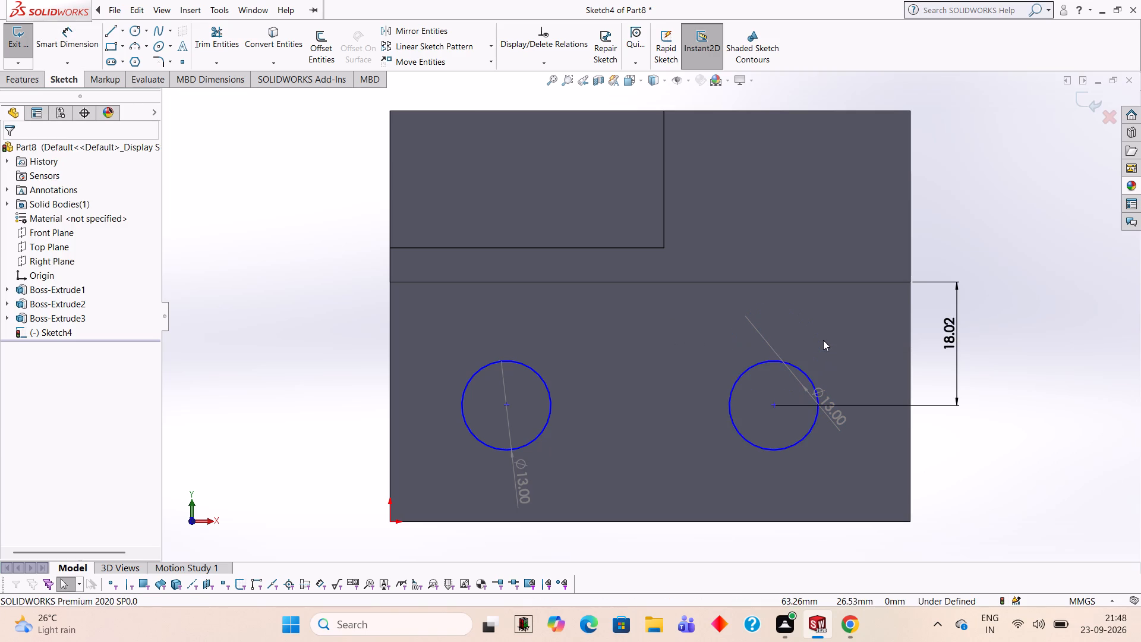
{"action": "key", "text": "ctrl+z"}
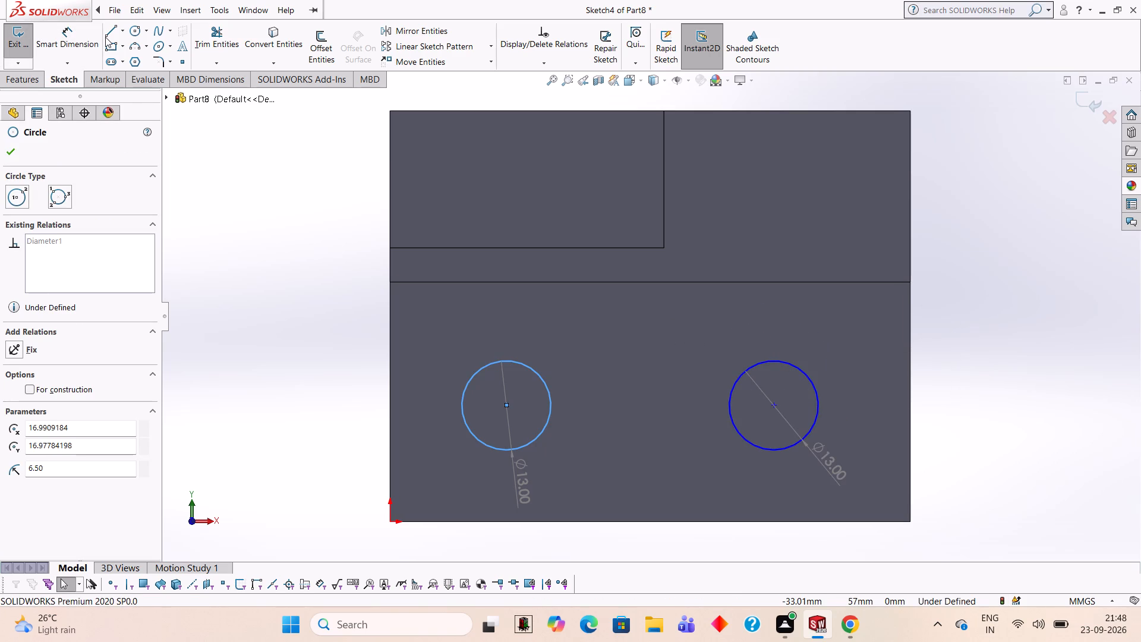
Dimension the right circle's centre 10 mm above the plate's bottom edge.
{"action": "left_click", "coordinate": [82, 46]}
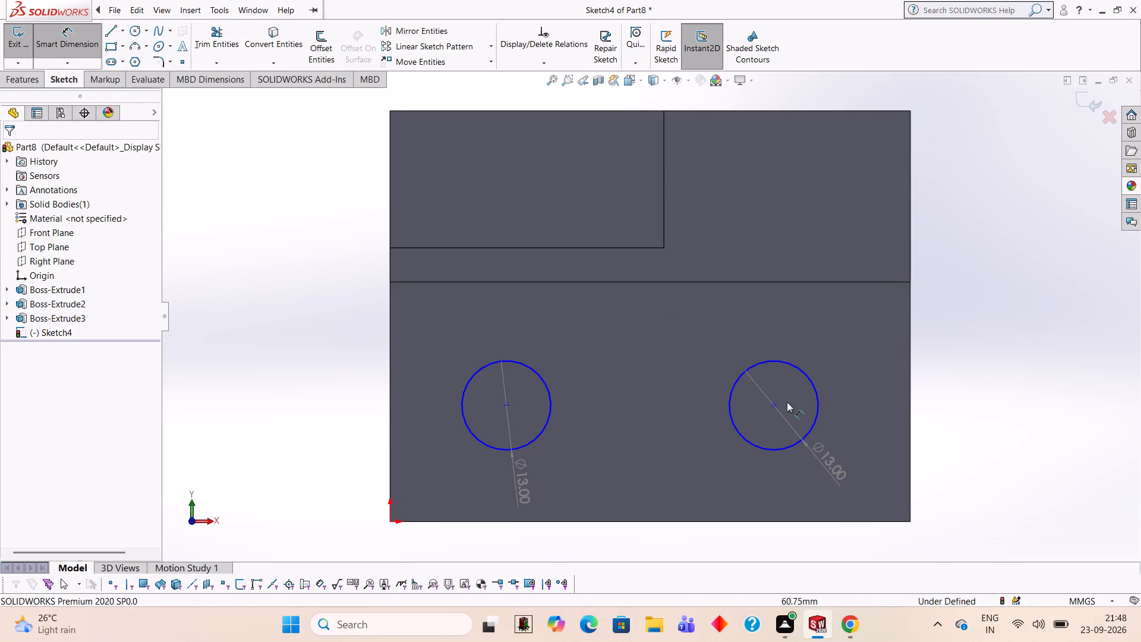
{"action": "left_click", "coordinate": [773, 403]}
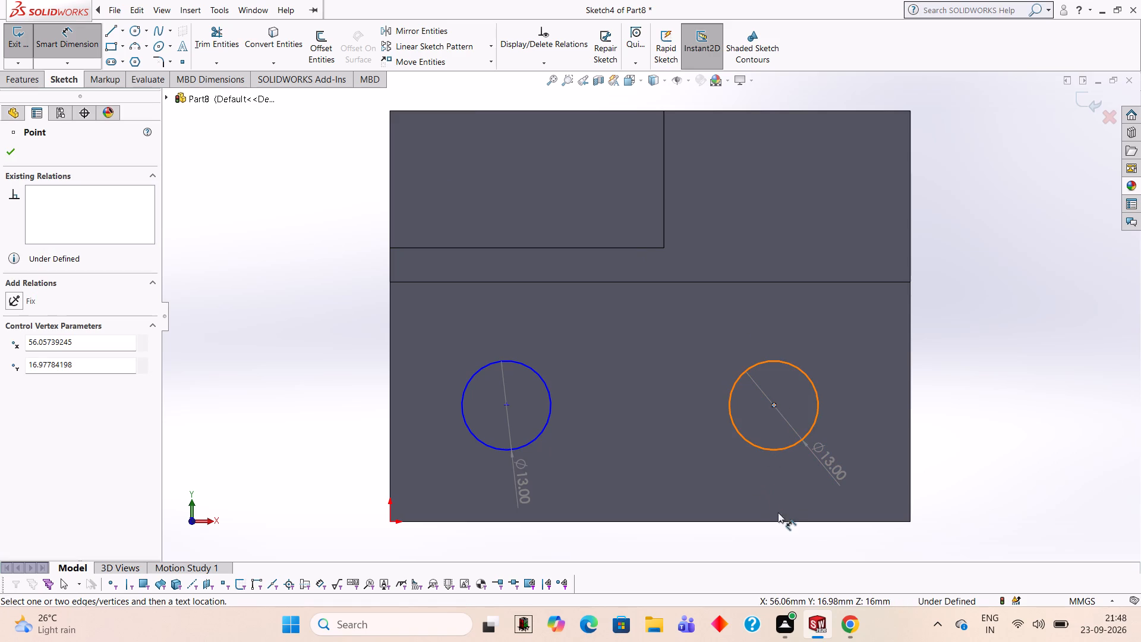
{"action": "left_click", "coordinate": [787, 521]}
{"action": "left_click", "coordinate": [1033, 443]}
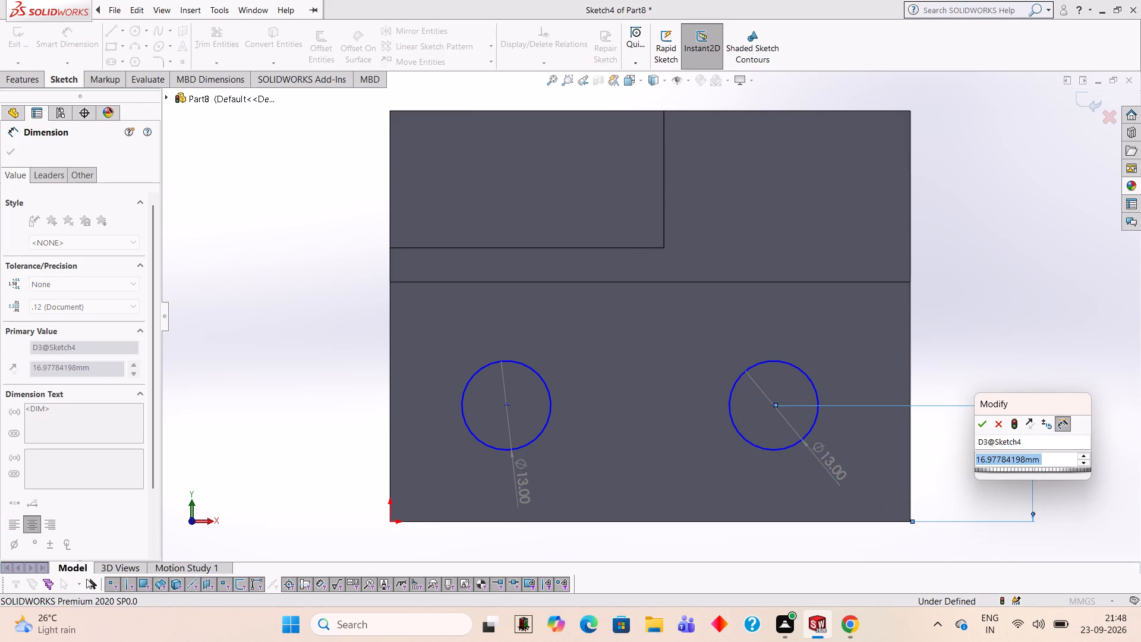
{"action": "type", "text": "10"}
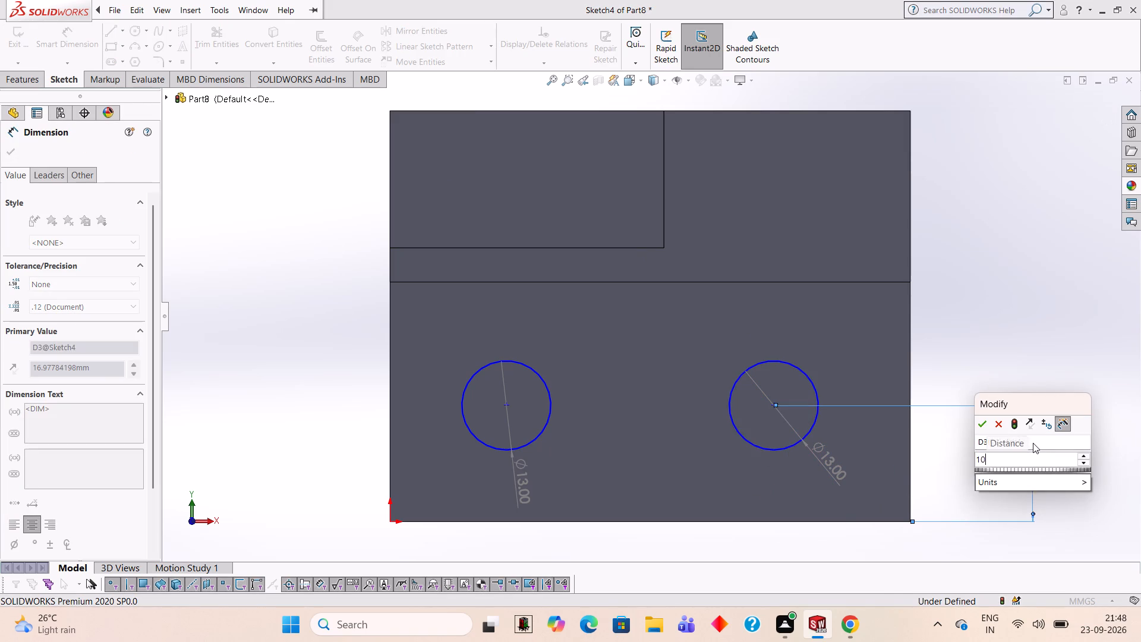
{"action": "key", "text": "Return"}
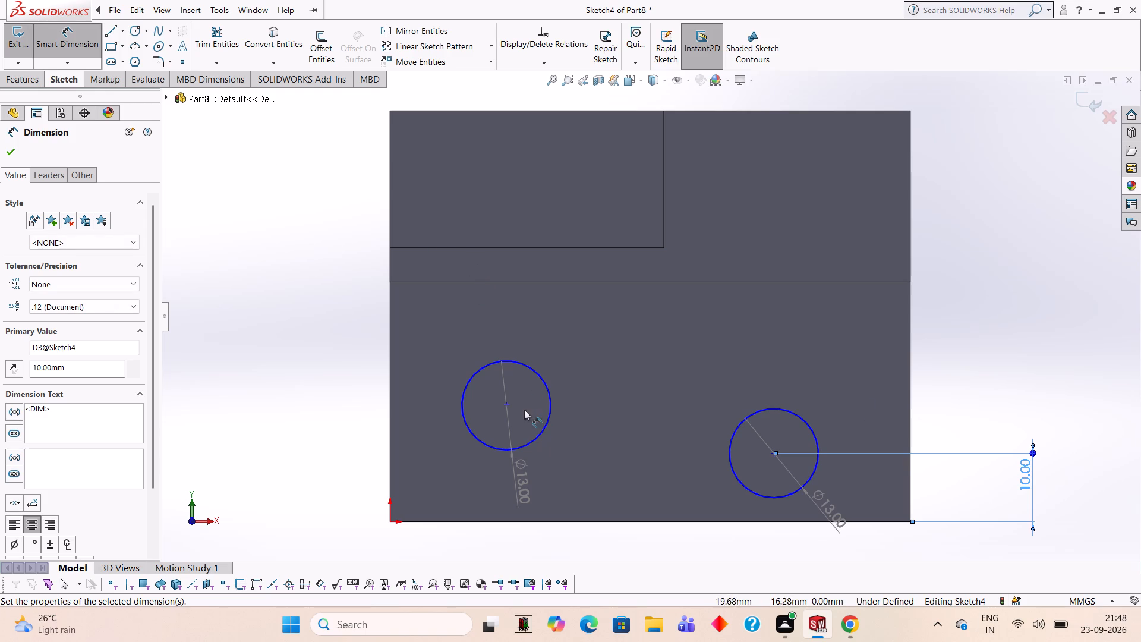
Dimension the left circle's centre 10 mm above the plate's bottom edge.
{"action": "left_click", "coordinate": [506, 405]}
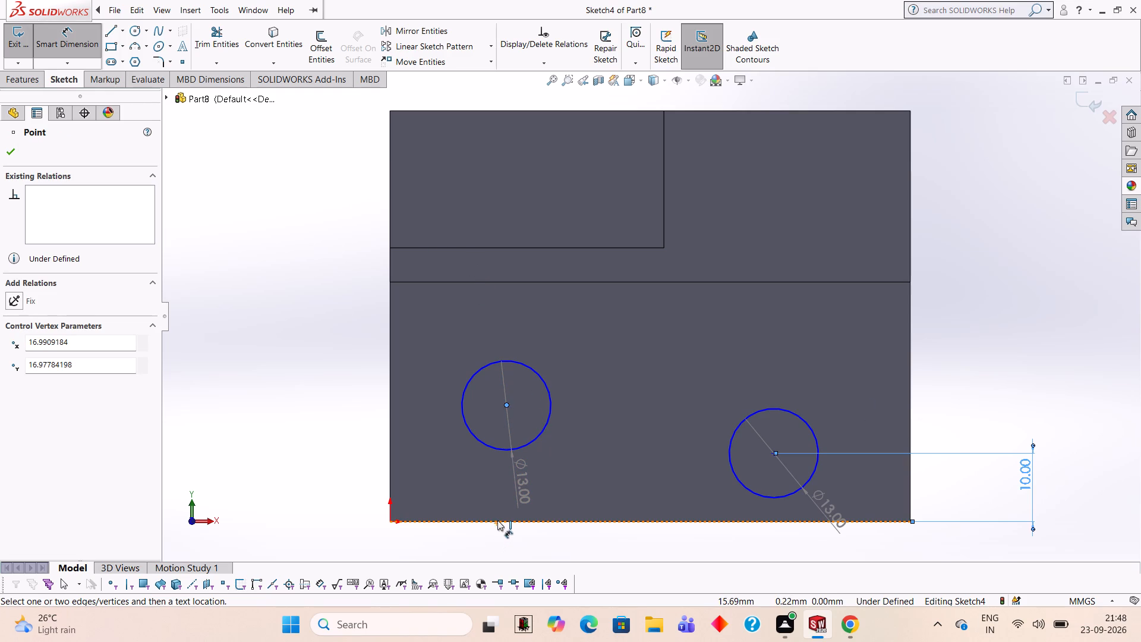
{"action": "left_click", "coordinate": [497, 520]}
{"action": "left_click", "coordinate": [280, 455]}
{"action": "type", "text": "10"}
{"action": "key", "text": "Return"}
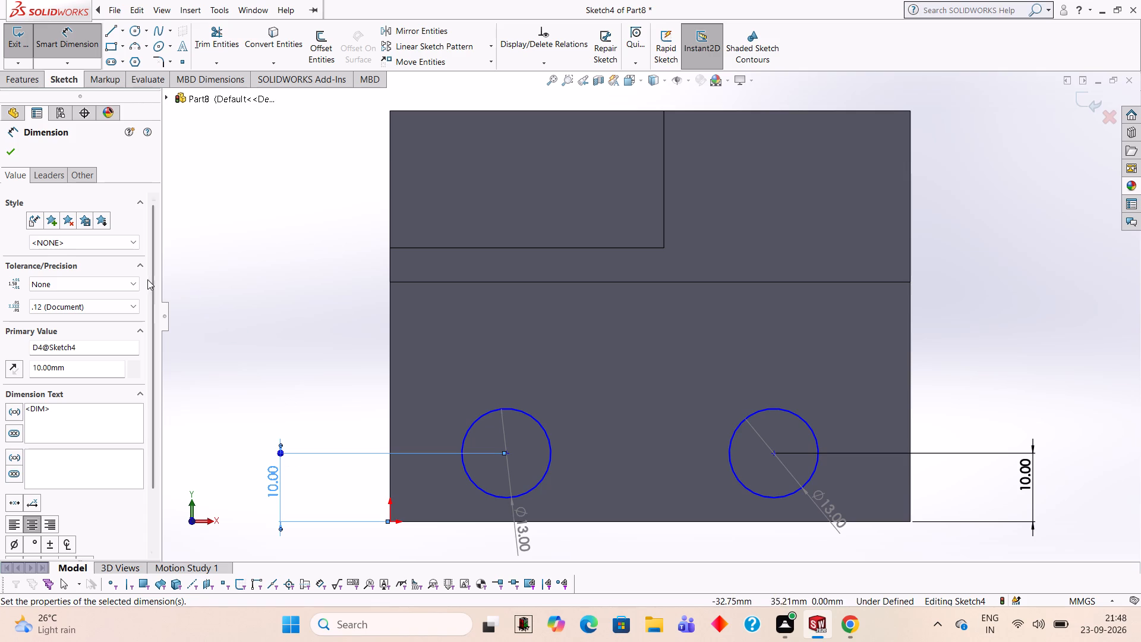
Dimension the right circle's centre 14 mm horizontally from the plate's right edge.
{"action": "left_click", "coordinate": [773, 454]}
{"action": "left_click", "coordinate": [912, 478]}
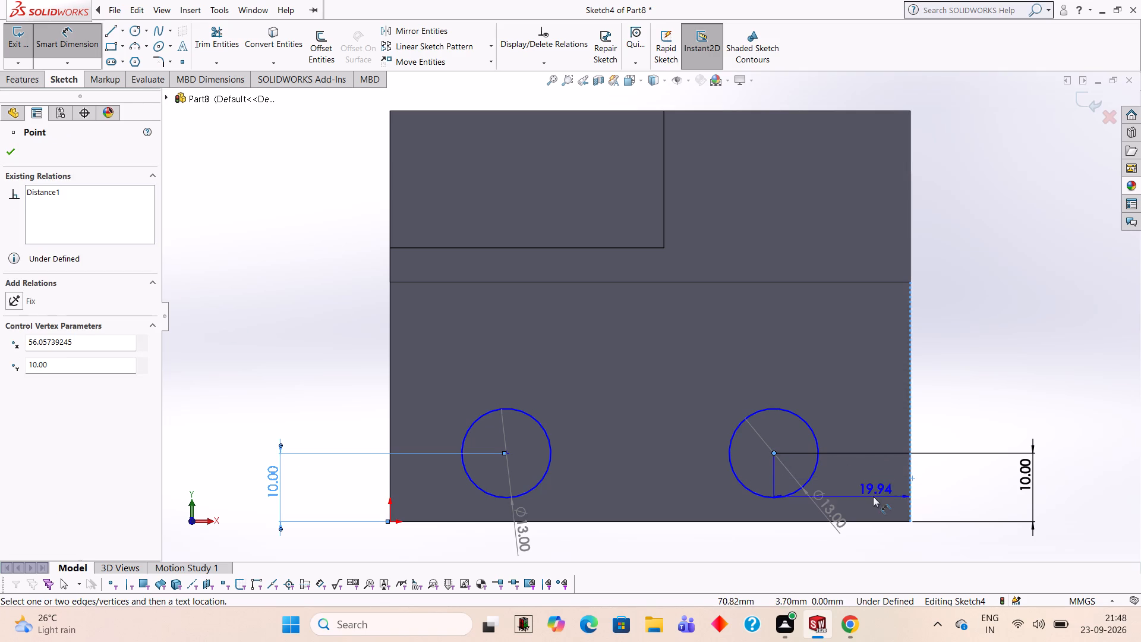
{"action": "scroll", "coordinate": [873, 496], "scroll_direction": "down", "scroll_amount": 2}
{"action": "left_click", "coordinate": [833, 540]}
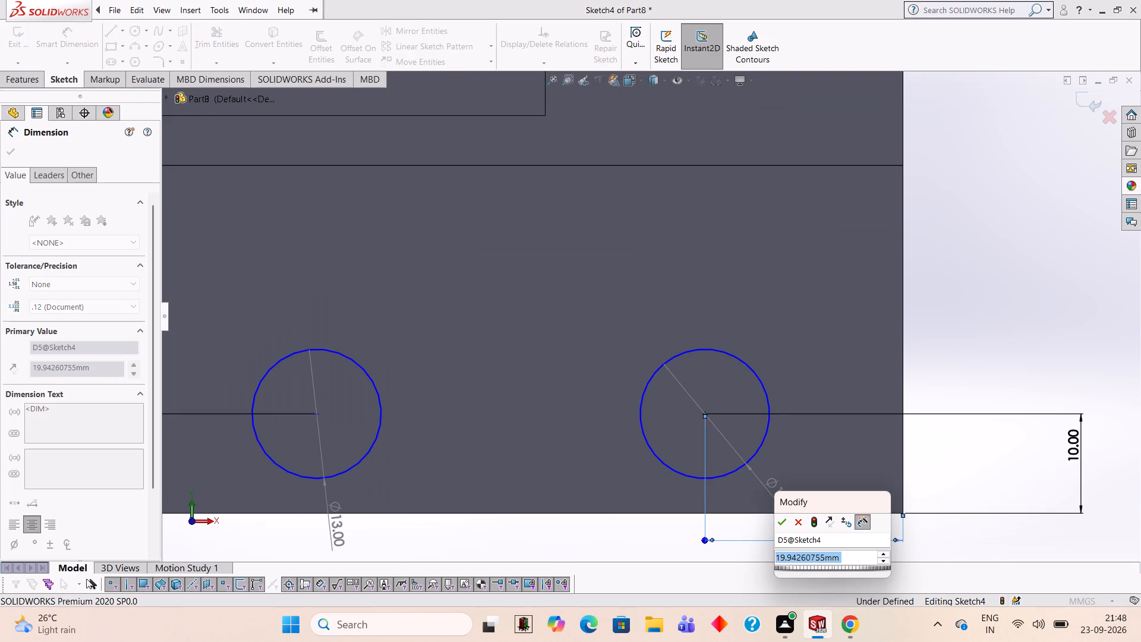
{"action": "type", "text": "14"}
{"action": "key", "text": "Return"}
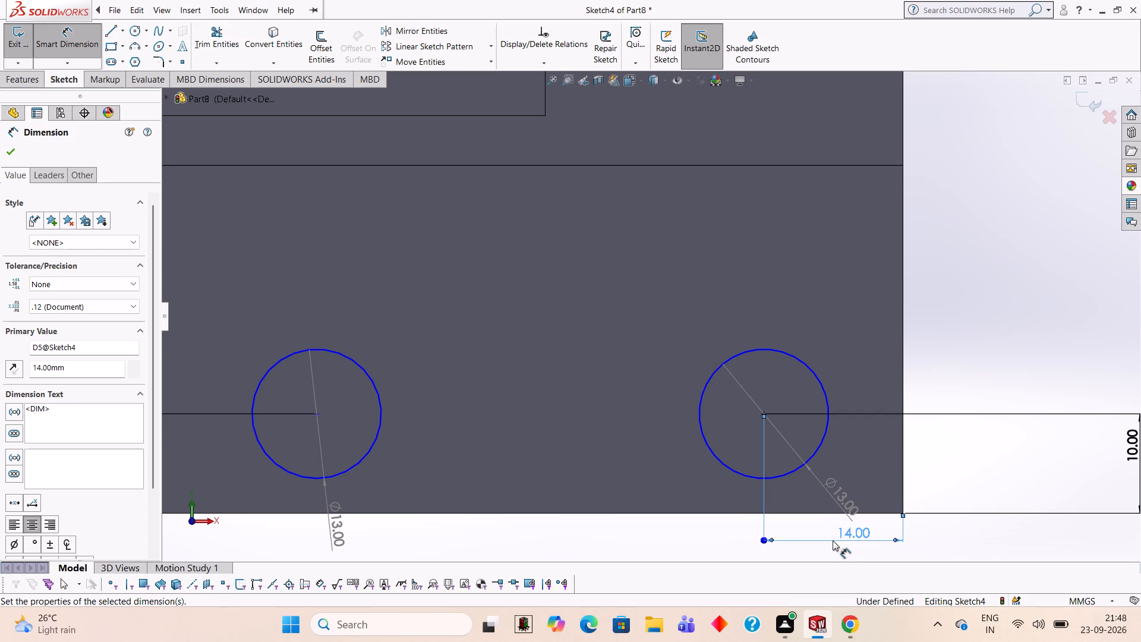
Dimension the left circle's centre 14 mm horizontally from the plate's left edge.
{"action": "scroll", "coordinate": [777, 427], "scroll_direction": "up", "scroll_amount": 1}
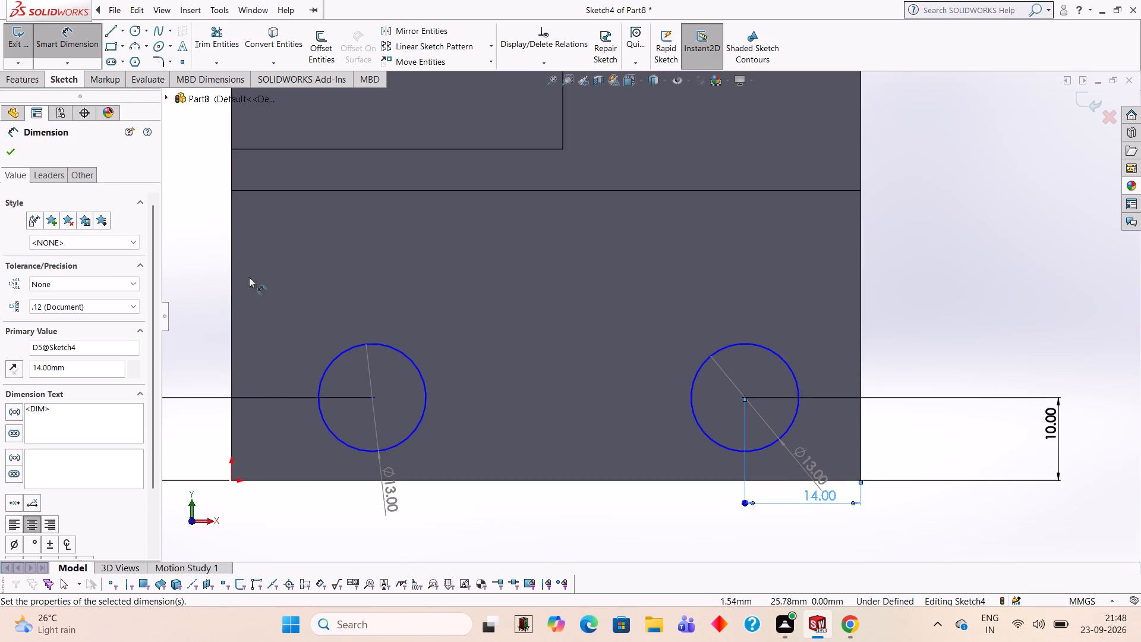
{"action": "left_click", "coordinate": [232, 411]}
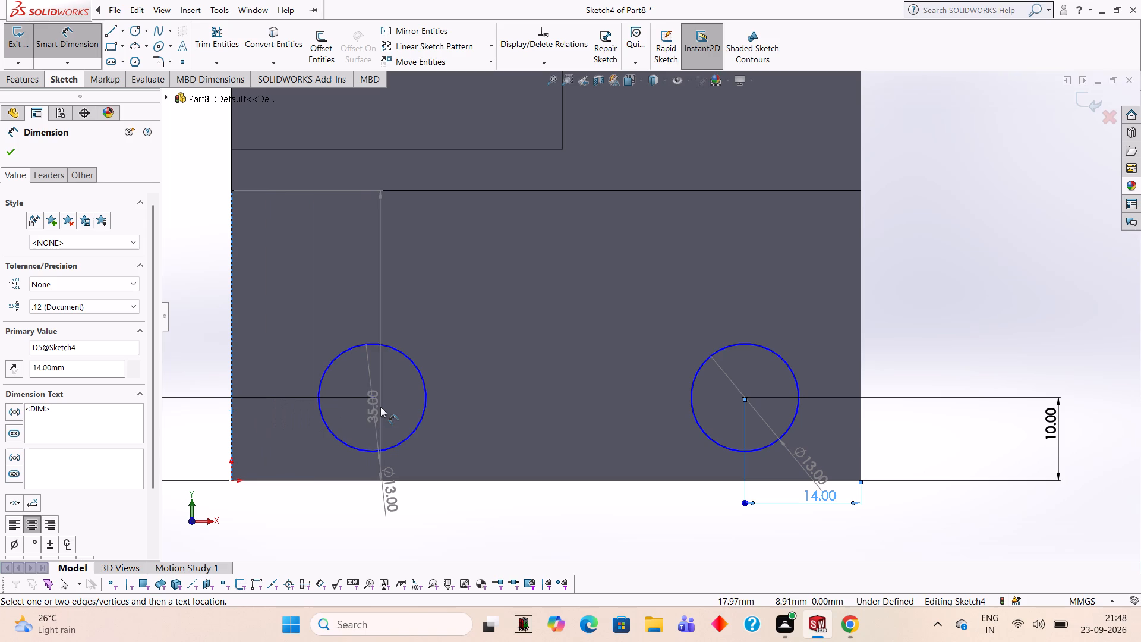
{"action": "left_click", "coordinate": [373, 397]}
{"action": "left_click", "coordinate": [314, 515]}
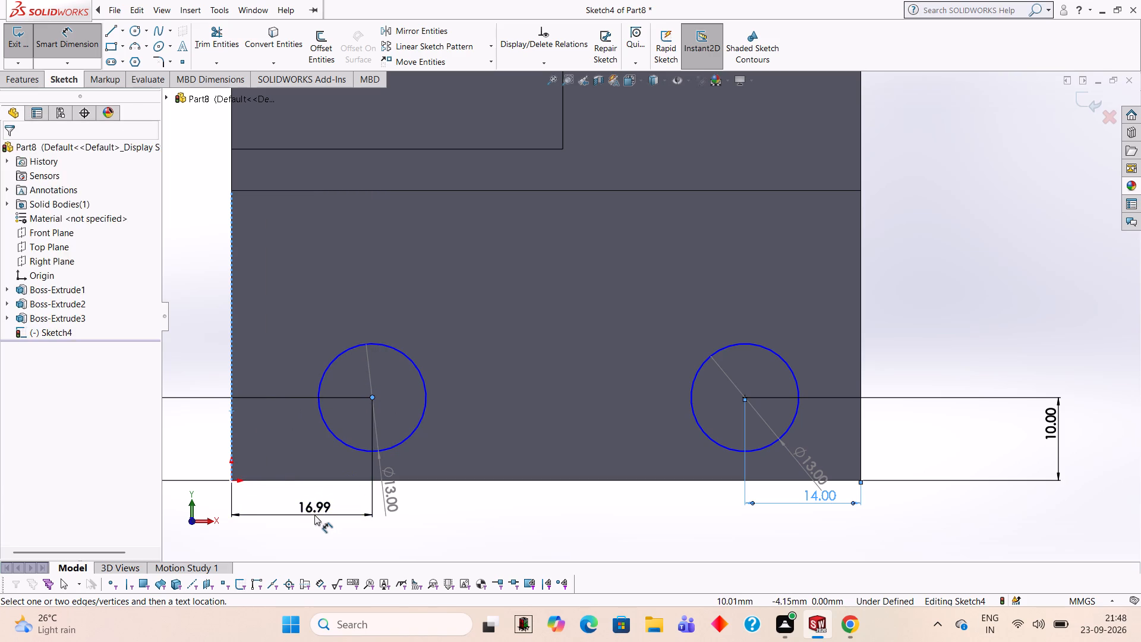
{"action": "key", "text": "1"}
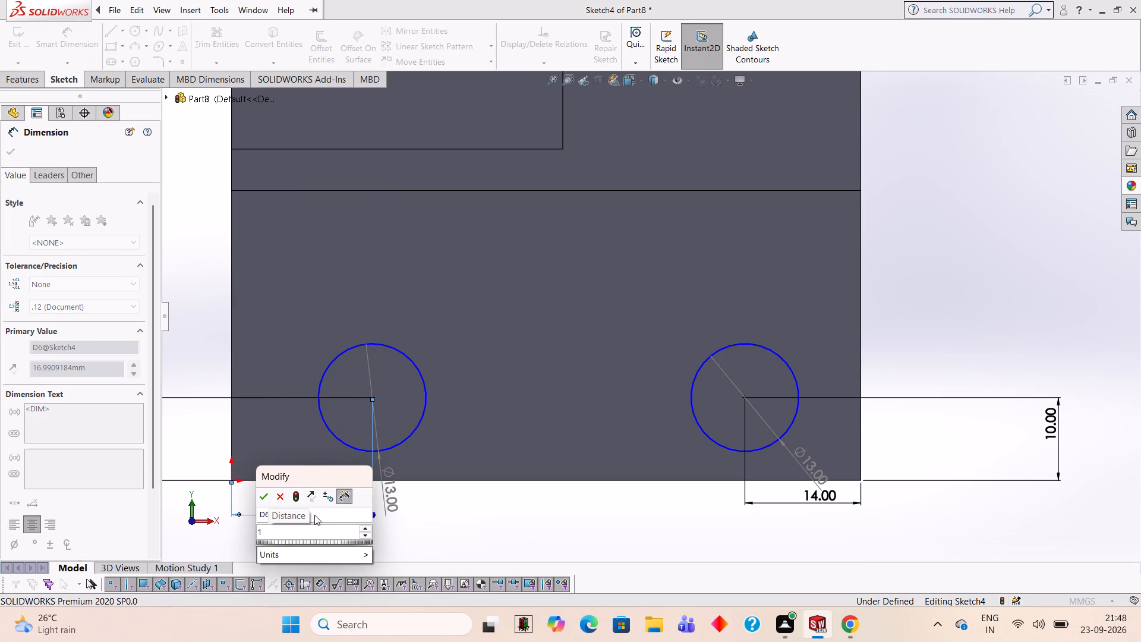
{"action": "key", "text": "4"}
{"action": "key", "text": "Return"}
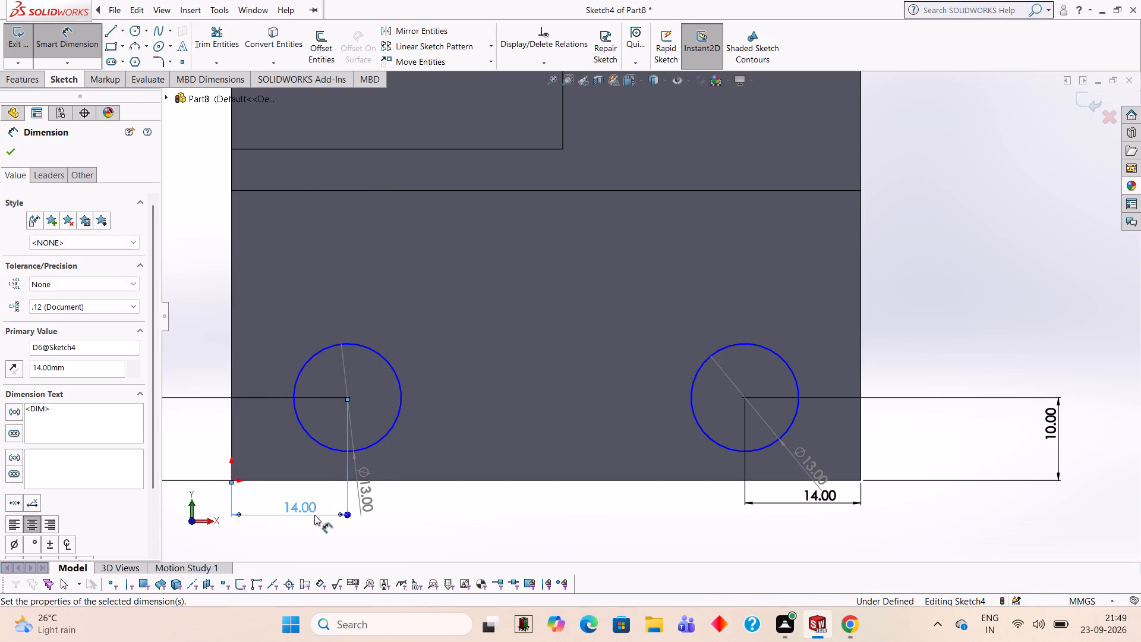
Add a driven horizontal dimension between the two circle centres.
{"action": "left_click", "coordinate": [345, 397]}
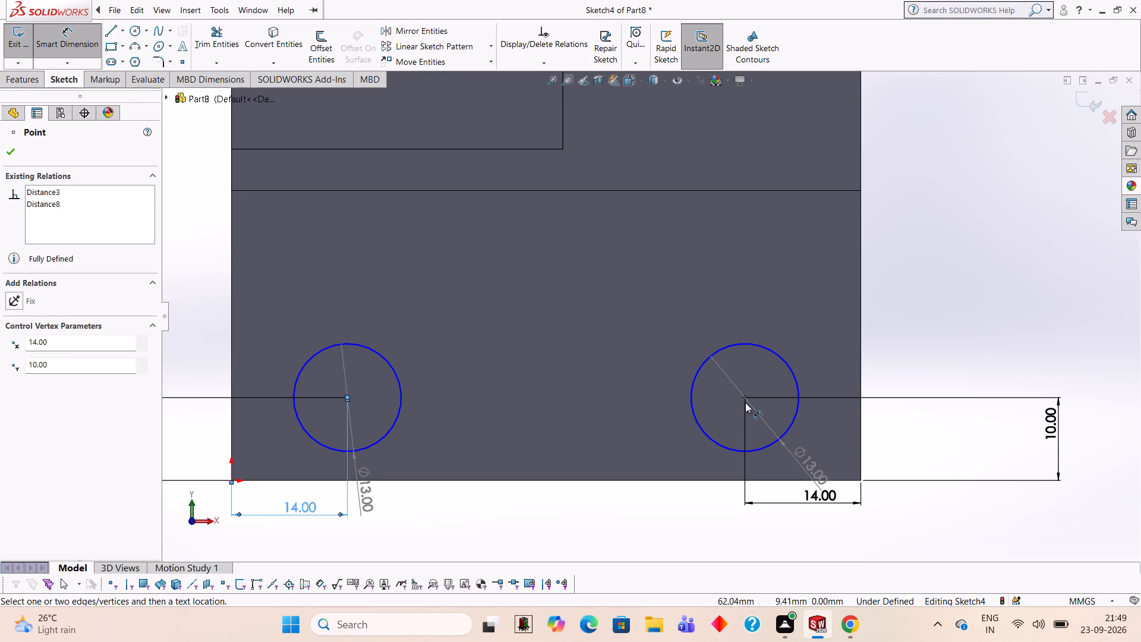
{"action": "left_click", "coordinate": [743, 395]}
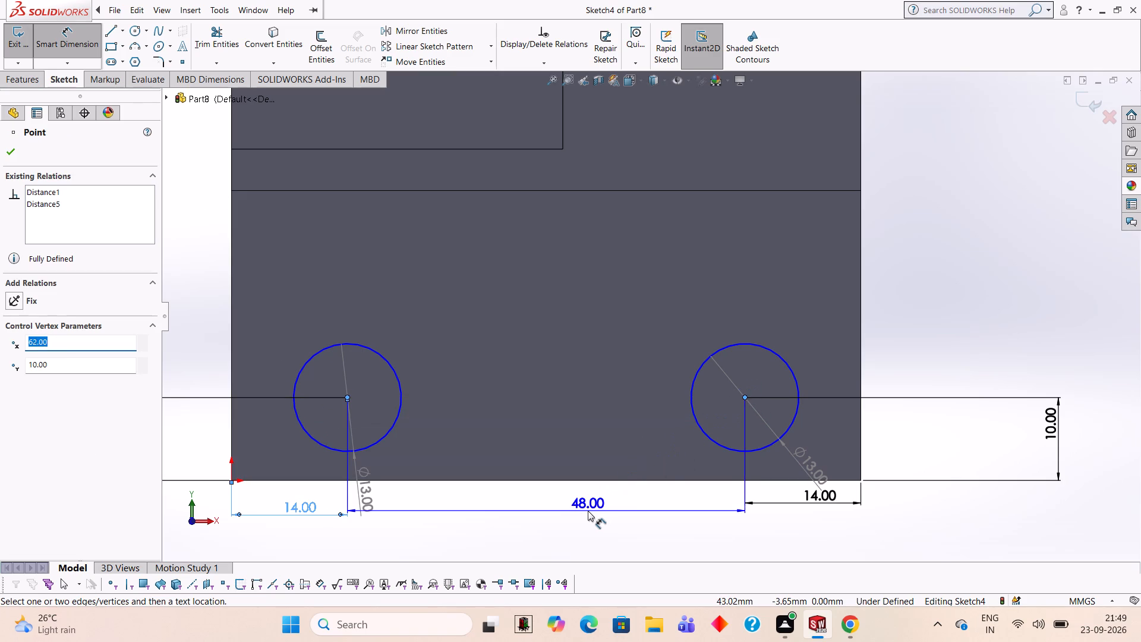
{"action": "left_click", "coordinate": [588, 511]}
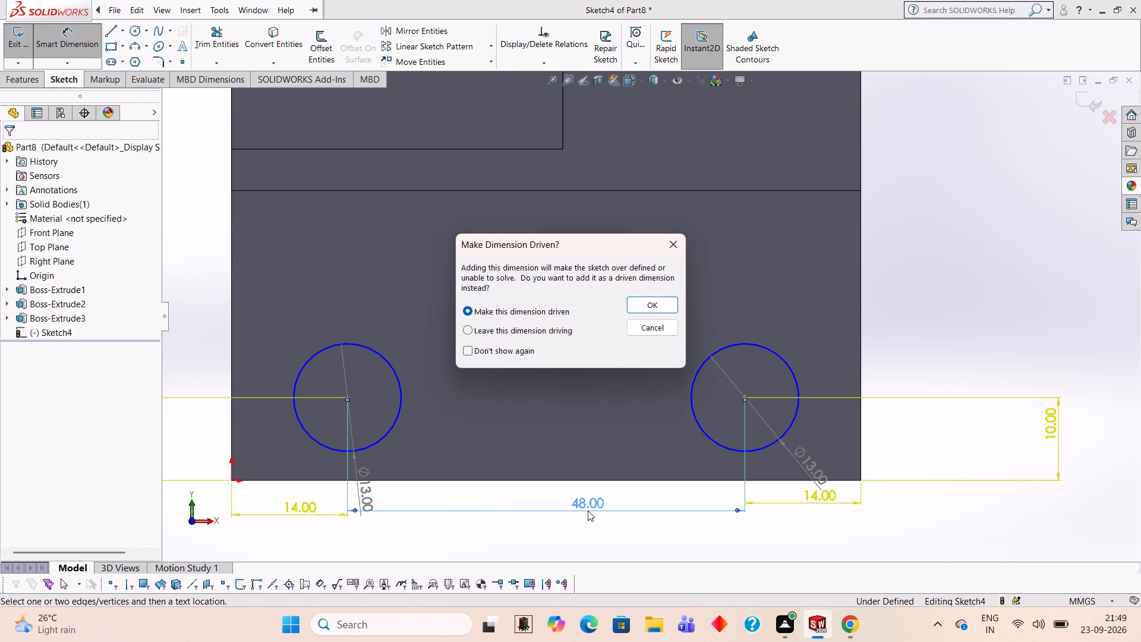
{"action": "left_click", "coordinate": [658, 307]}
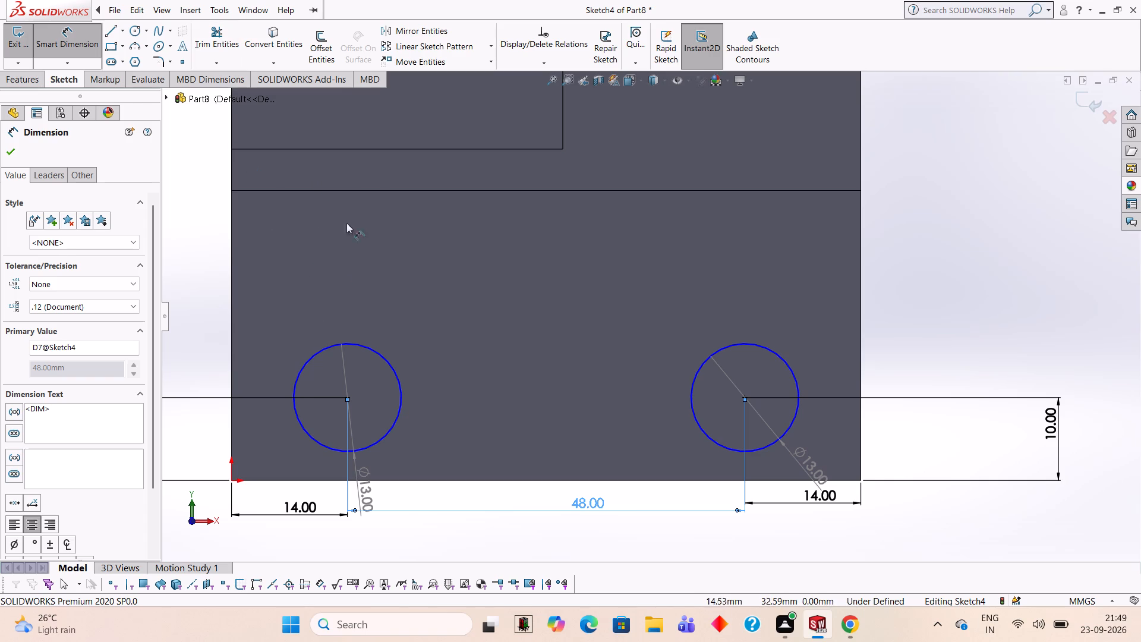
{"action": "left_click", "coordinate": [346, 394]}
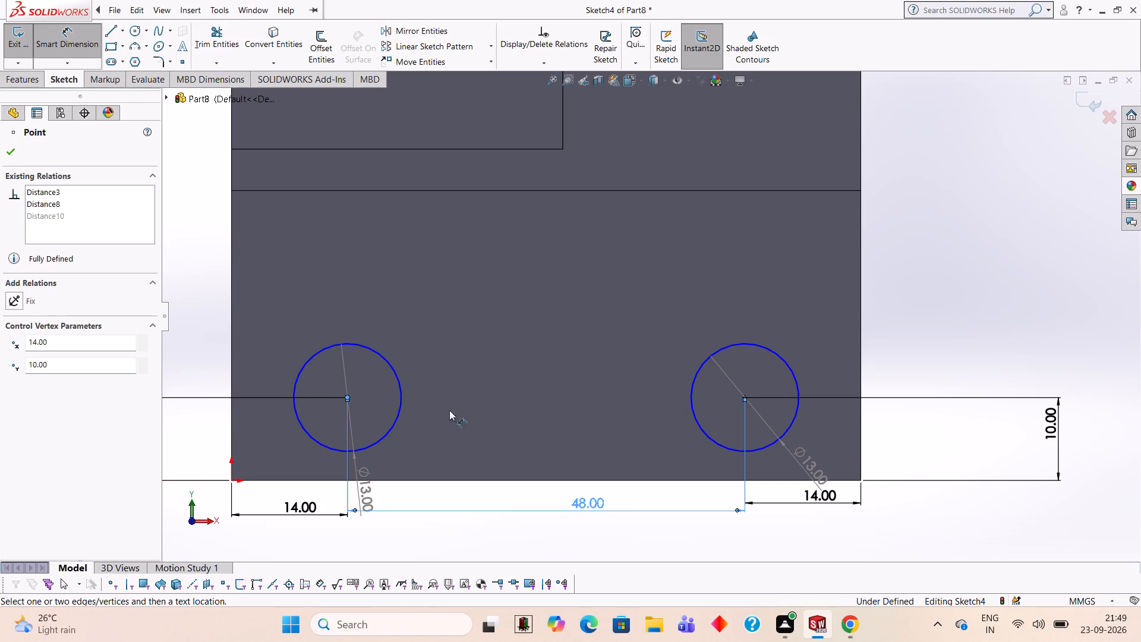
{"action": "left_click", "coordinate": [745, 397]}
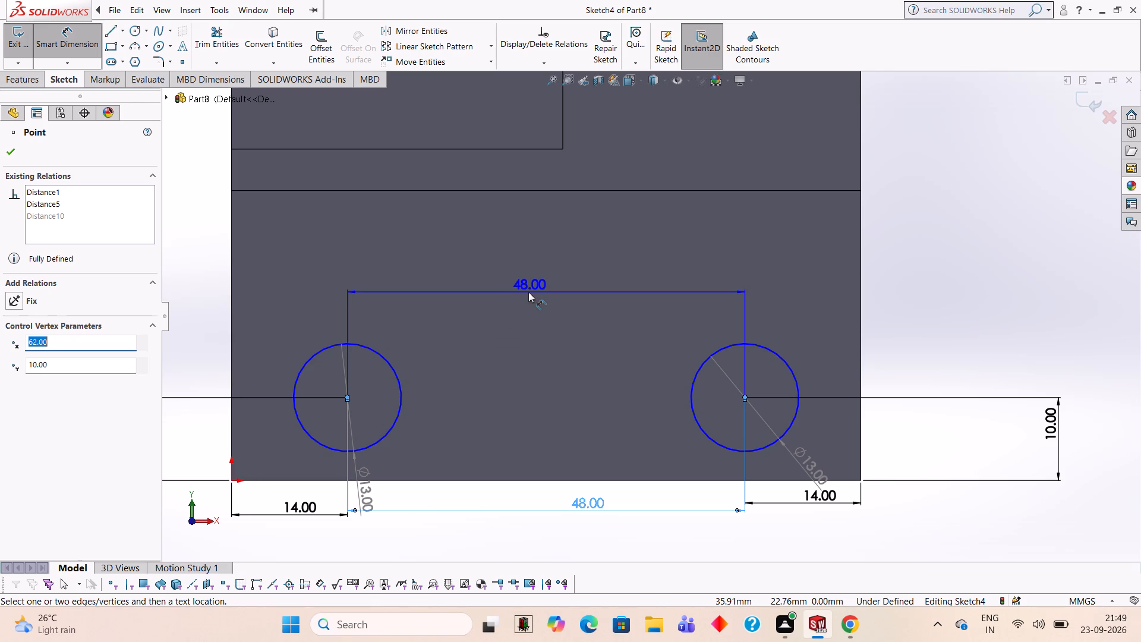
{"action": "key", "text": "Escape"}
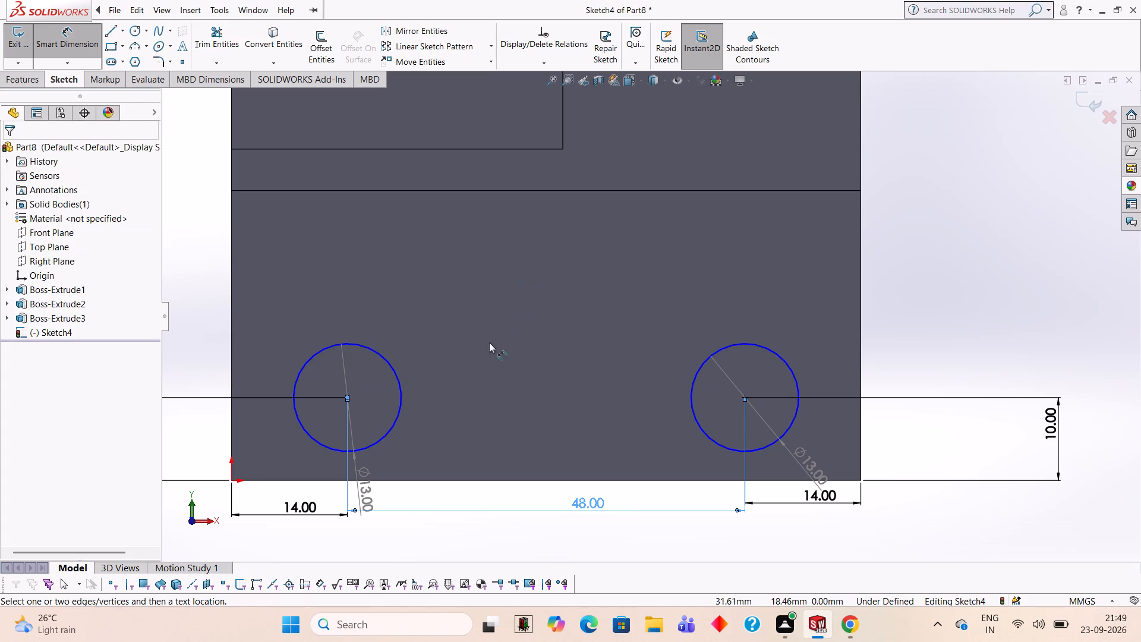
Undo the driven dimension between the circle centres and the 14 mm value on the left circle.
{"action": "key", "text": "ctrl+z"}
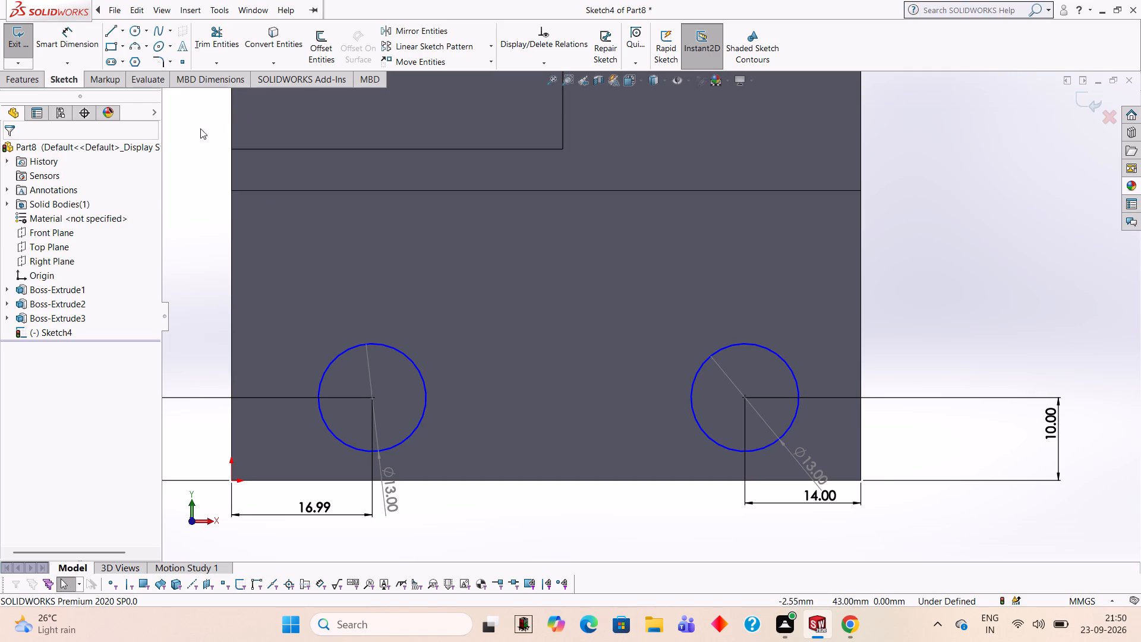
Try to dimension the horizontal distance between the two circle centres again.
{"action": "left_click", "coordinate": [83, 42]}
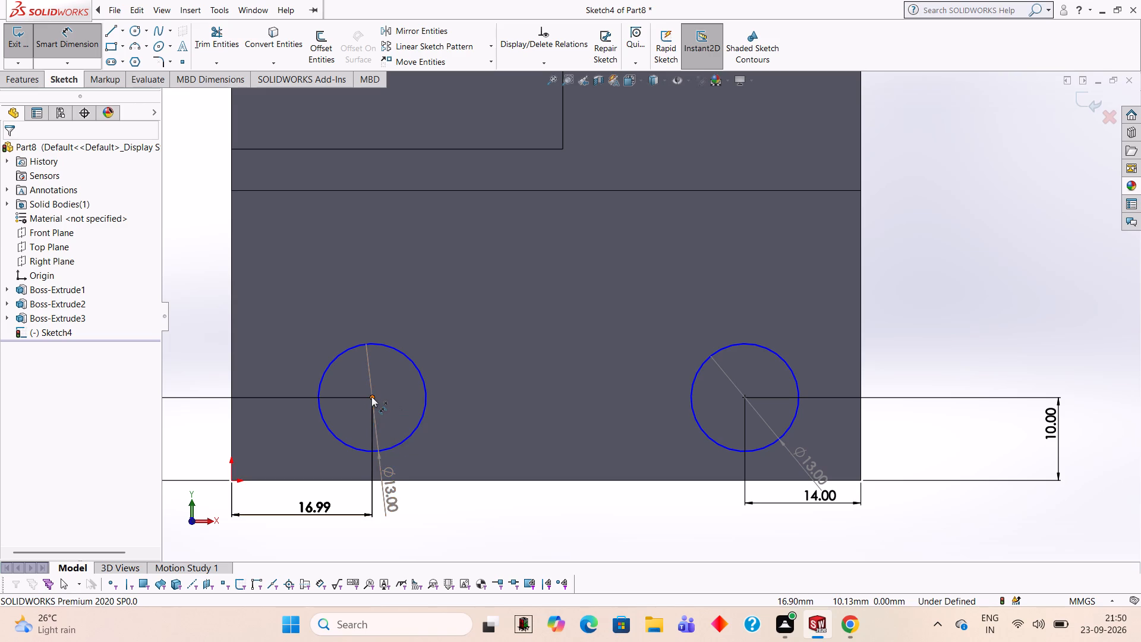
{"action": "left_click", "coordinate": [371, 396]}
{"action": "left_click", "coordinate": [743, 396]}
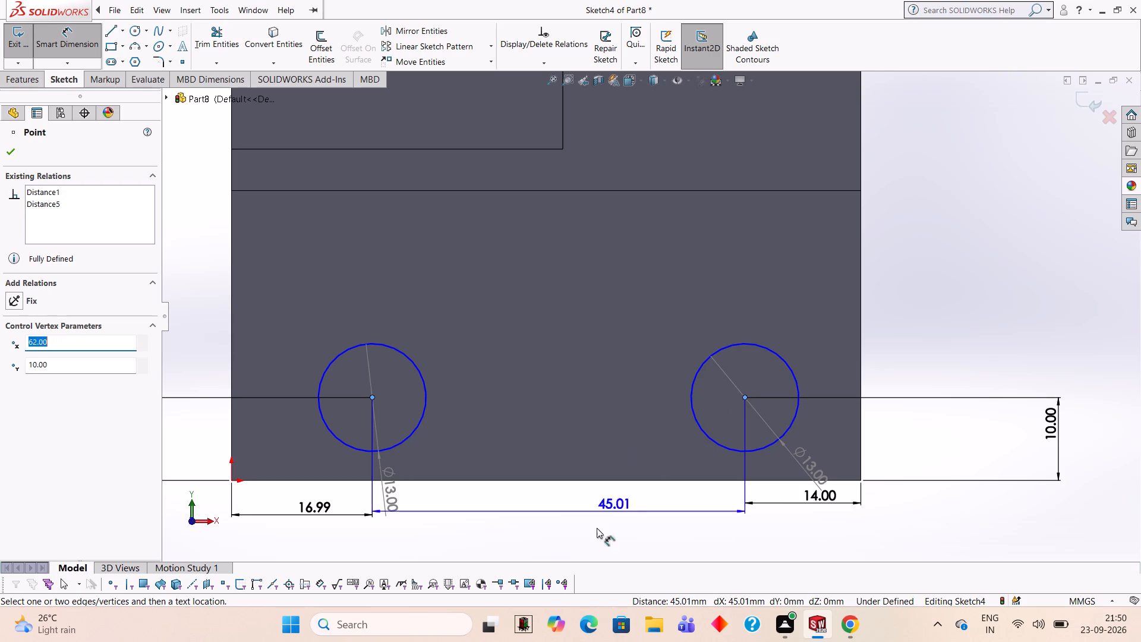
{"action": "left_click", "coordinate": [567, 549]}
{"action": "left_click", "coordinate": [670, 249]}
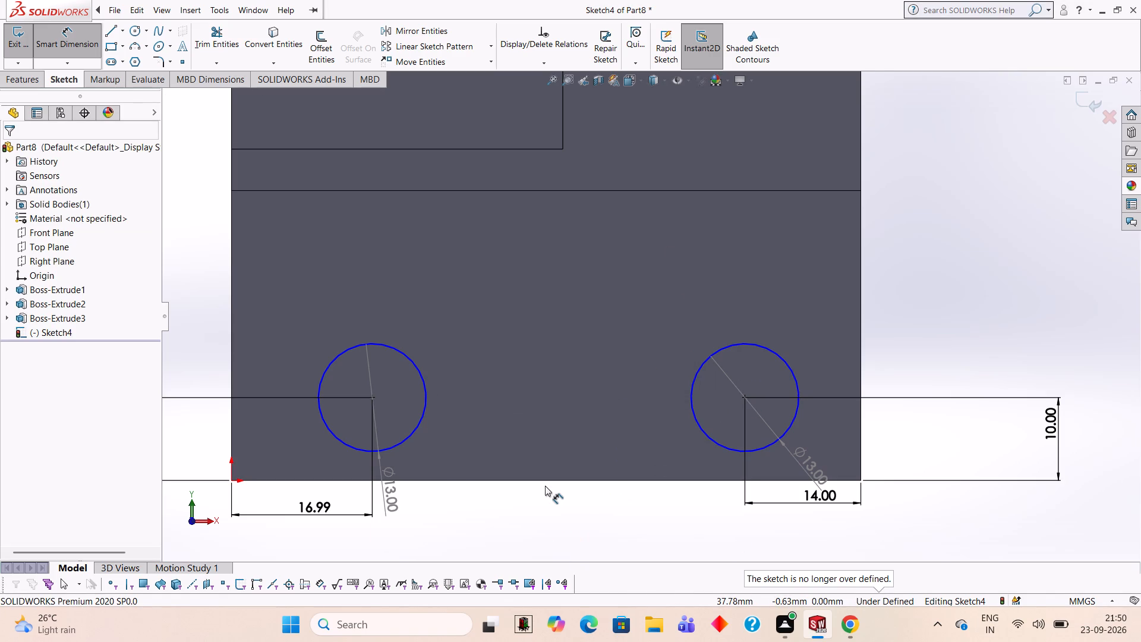
Undo the left circle's horizontal dimension and the right circle's 14 mm value, keeping the dimension to the right edge by redoing the excess undo.
{"action": "key", "text": "ctrl+z"}
{"action": "key", "text": "ctrl+z"}
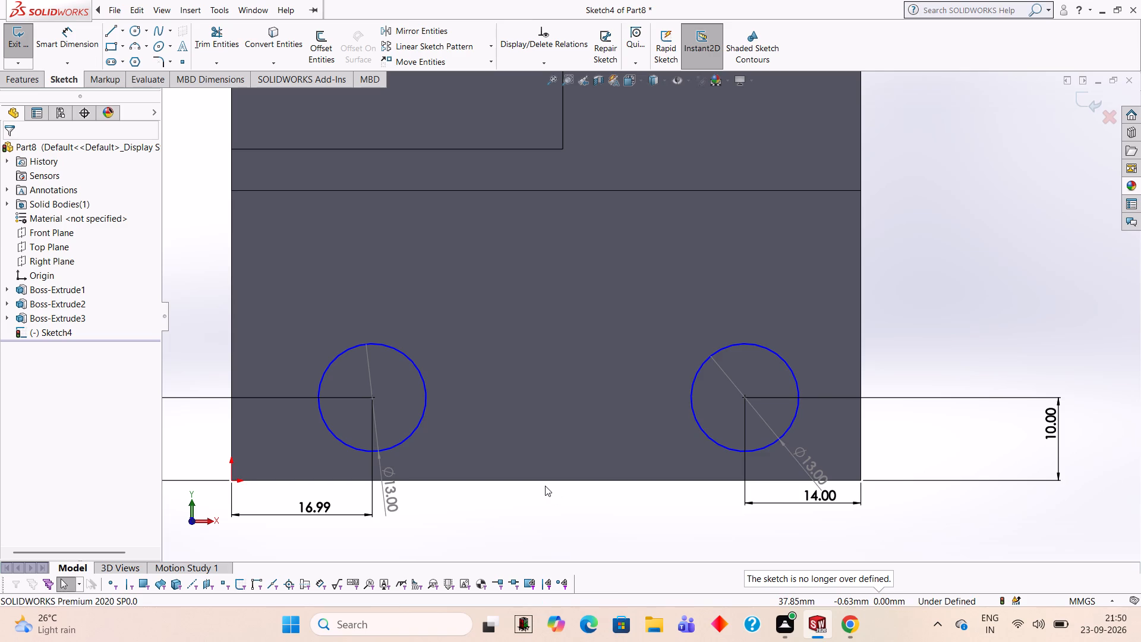
{"action": "key", "text": "ctrl+z"}
{"action": "key", "text": "ctrl+z"}
{"action": "key", "text": "ctrl+z"}
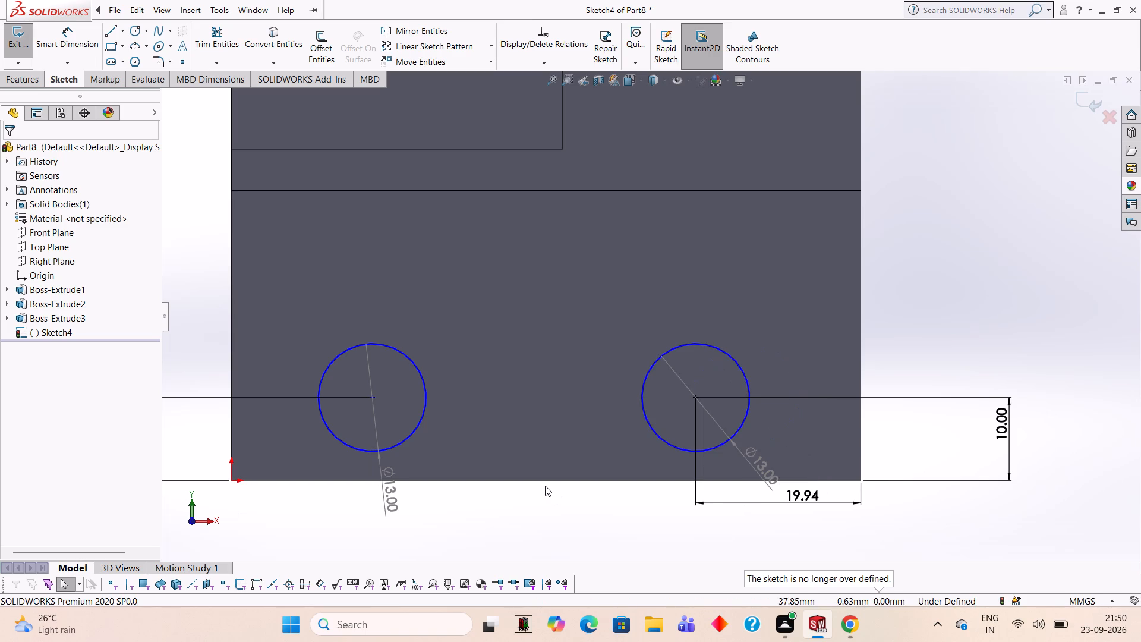
{"action": "key", "text": "ctrl+y"}
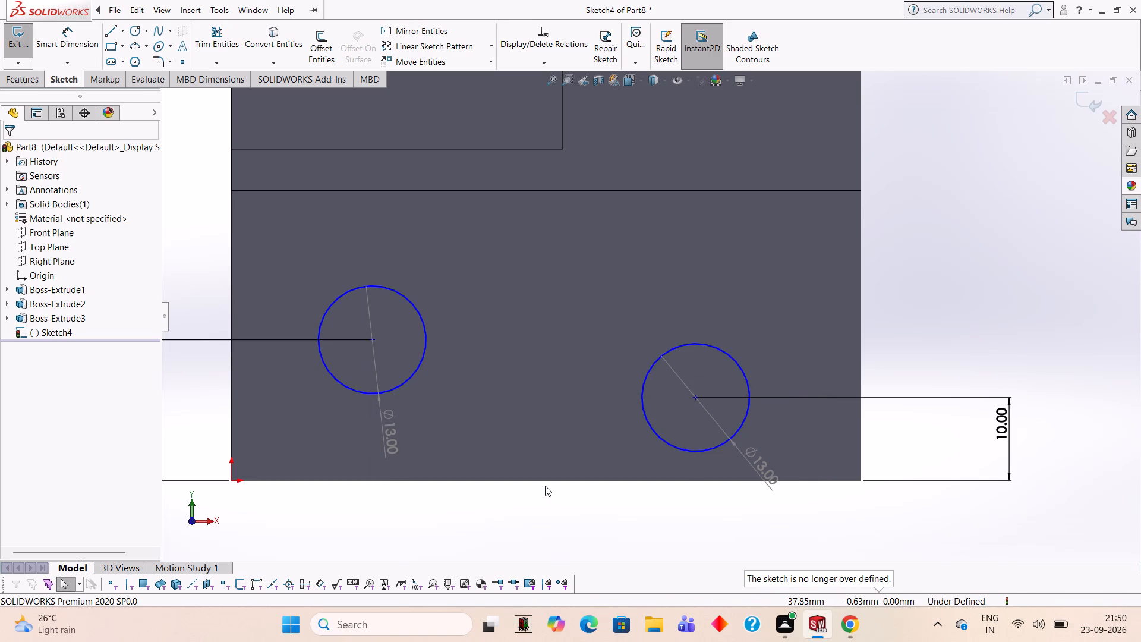
Dimension the horizontal distance between the two circle centres as 40 mm.
{"action": "left_click", "coordinate": [89, 51]}
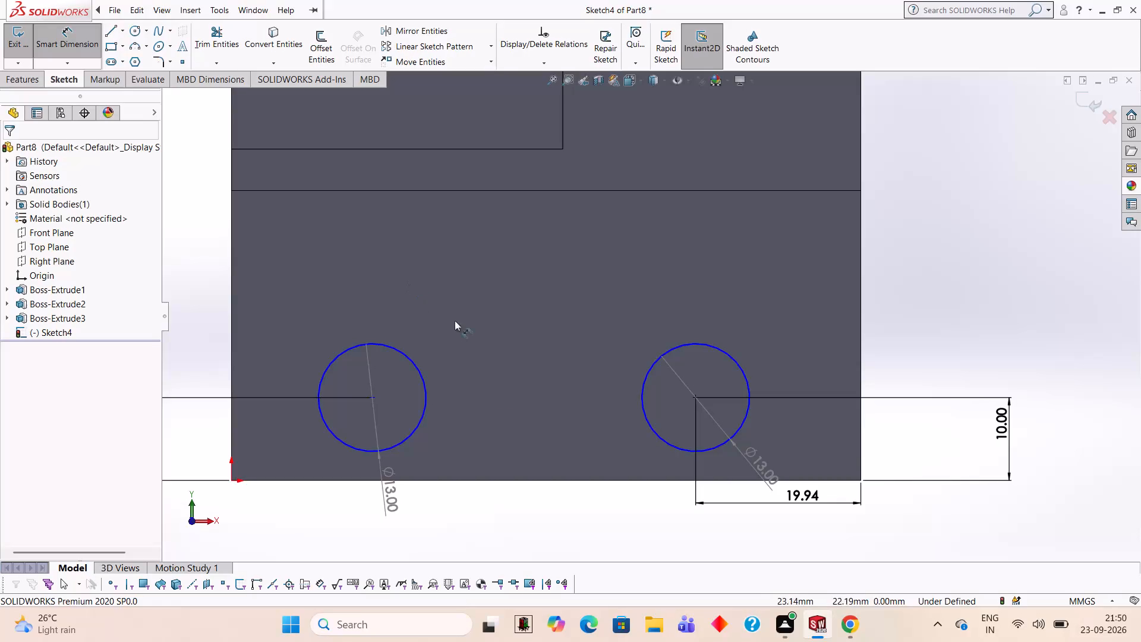
{"action": "left_click", "coordinate": [371, 395]}
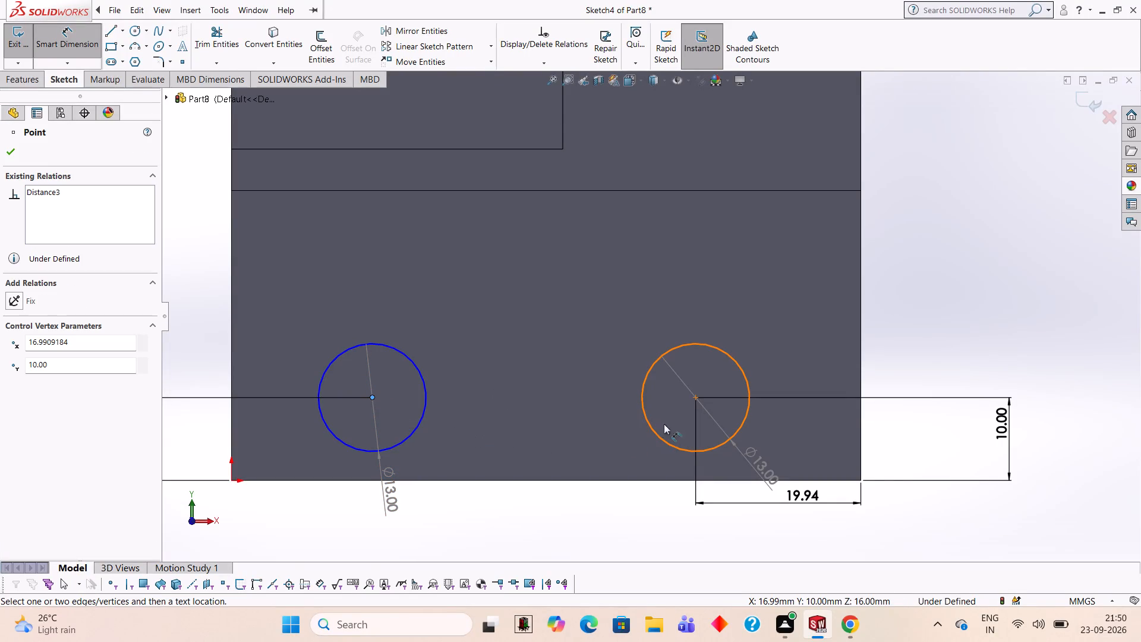
{"action": "left_click", "coordinate": [688, 395]}
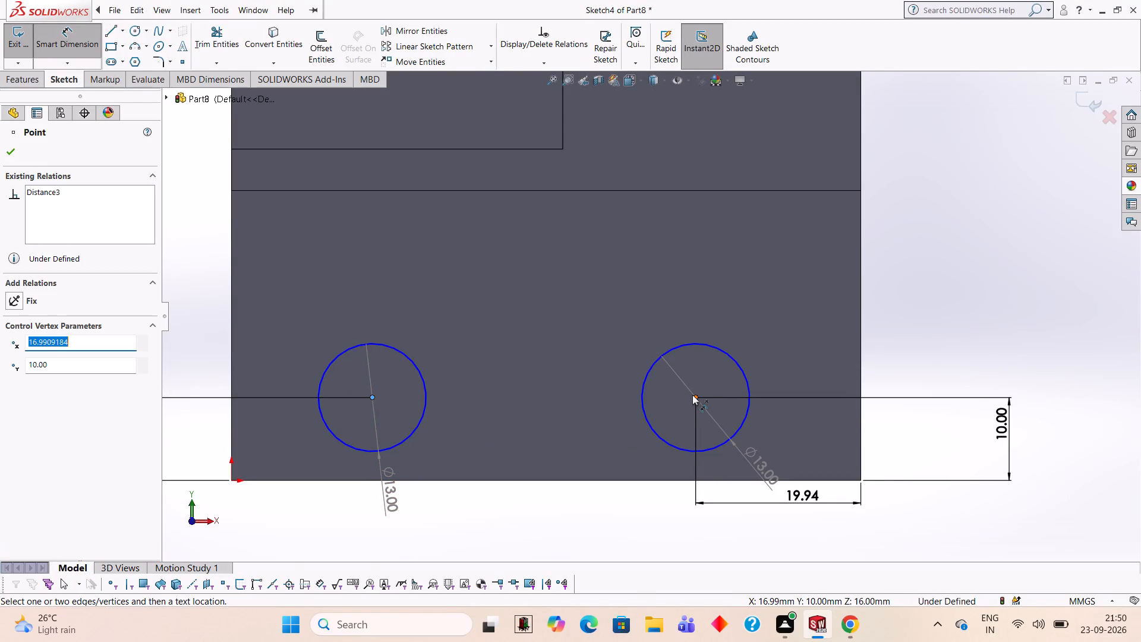
{"action": "left_click", "coordinate": [694, 395]}
{"action": "left_click", "coordinate": [550, 503]}
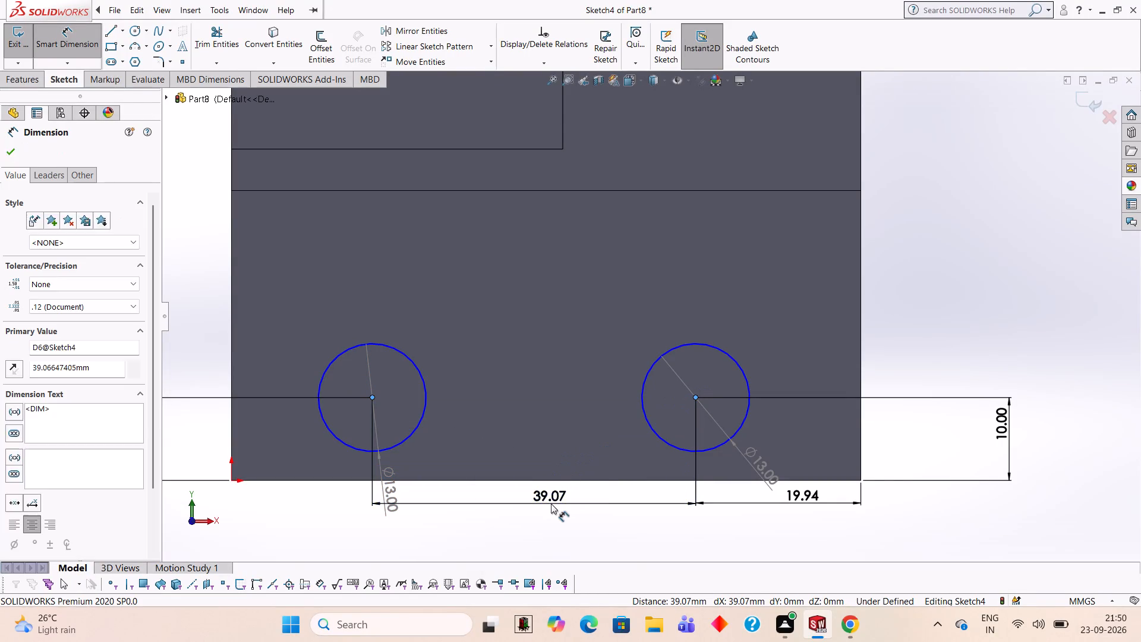
{"action": "type", "text": "40"}
{"action": "key", "text": "Return"}
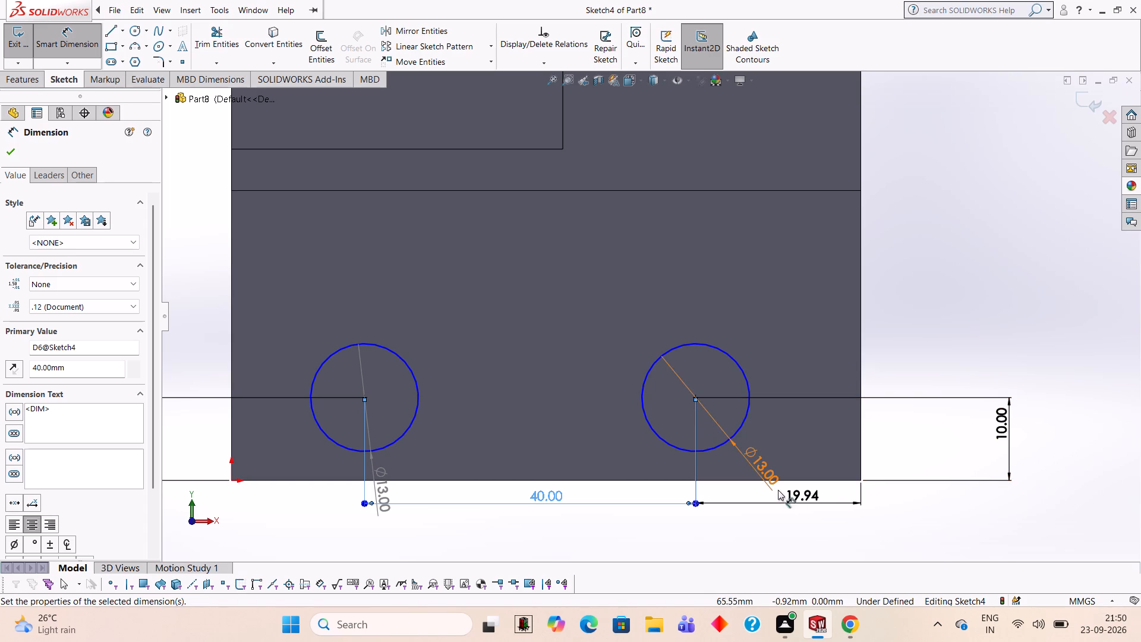
Delete the horizontal dimension between the right circle's centre and the plate's right edge.
{"action": "right_click", "coordinate": [799, 496]}
{"action": "left_click", "coordinate": [923, 273]}
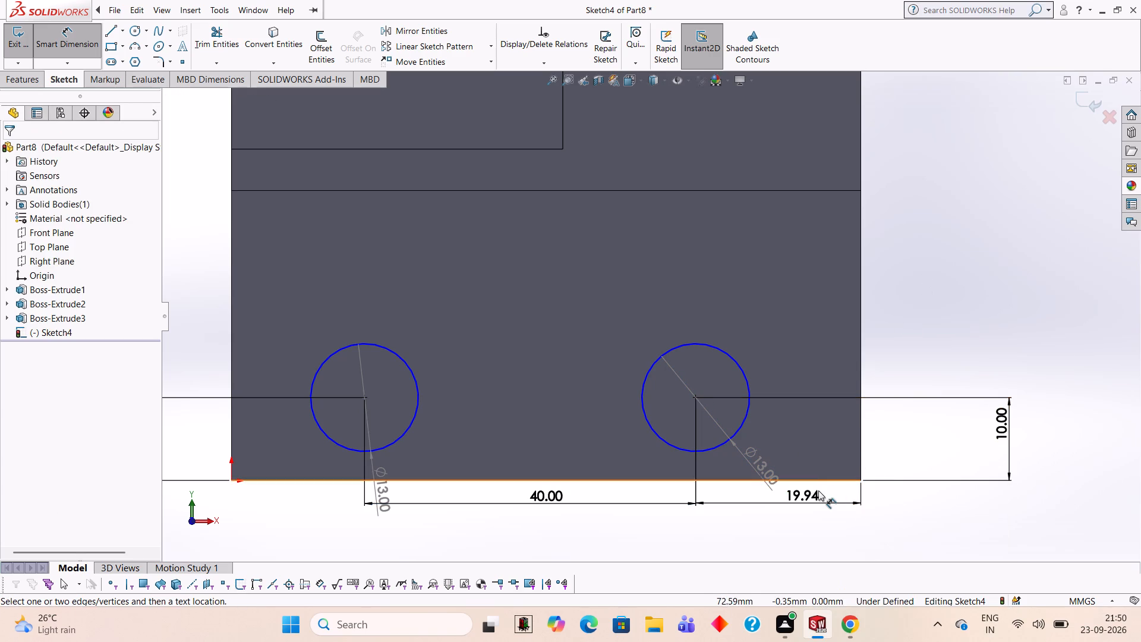
{"action": "key", "text": "Escape"}
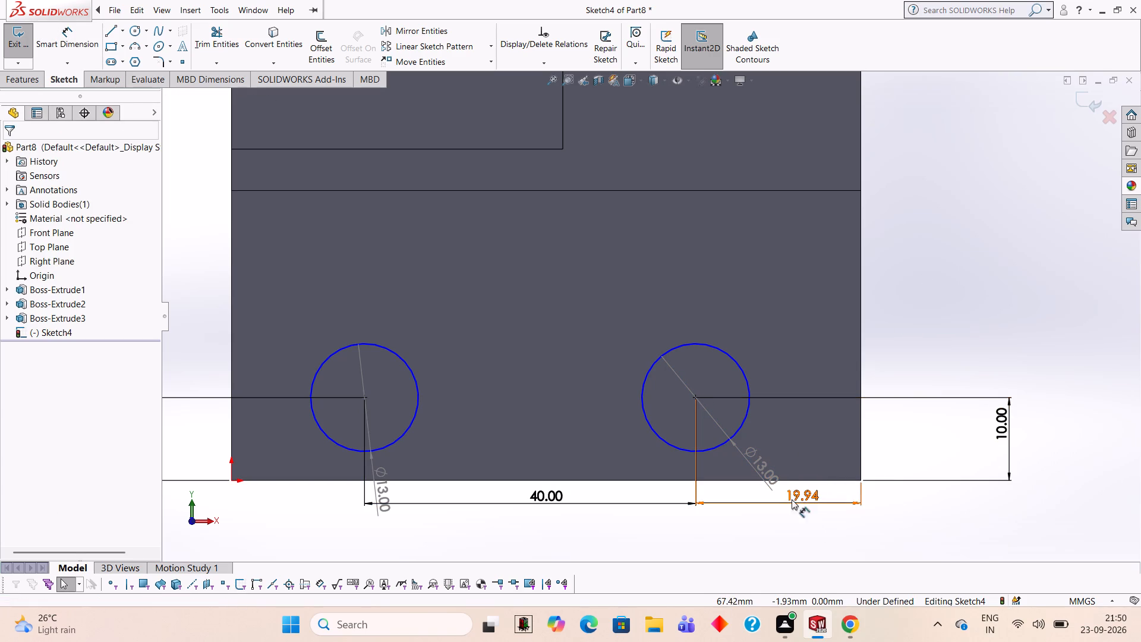
{"action": "right_click", "coordinate": [799, 492]}
{"action": "left_click", "coordinate": [841, 468]}
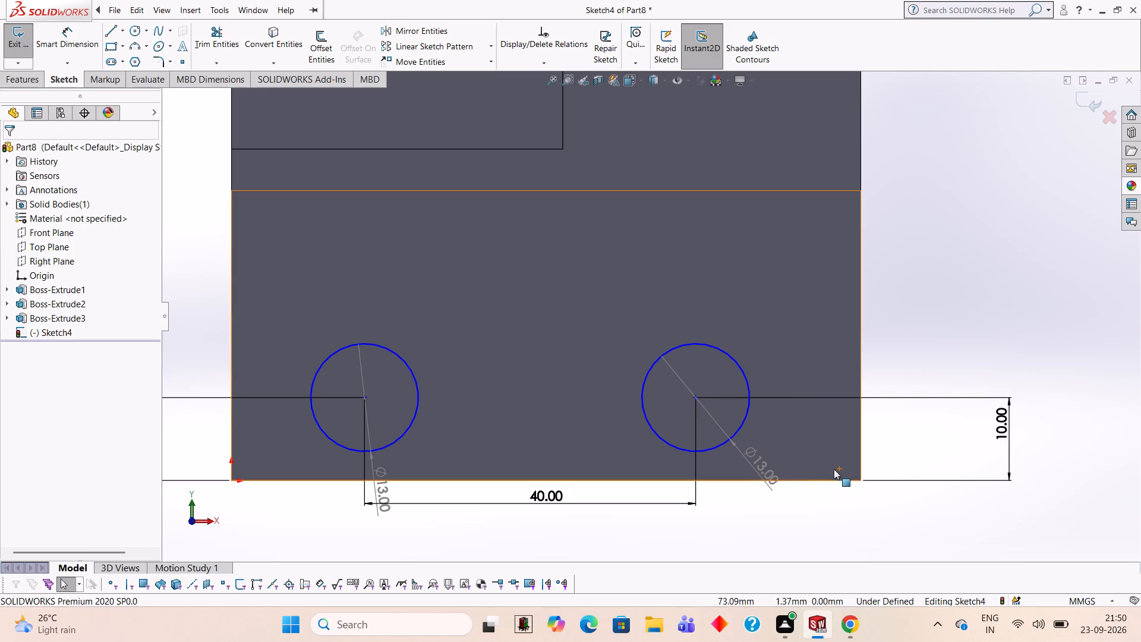
Dimension the horizontal distance from the right circle's centre to the plate's right edge as 14 mm.
{"action": "left_click", "coordinate": [49, 38]}
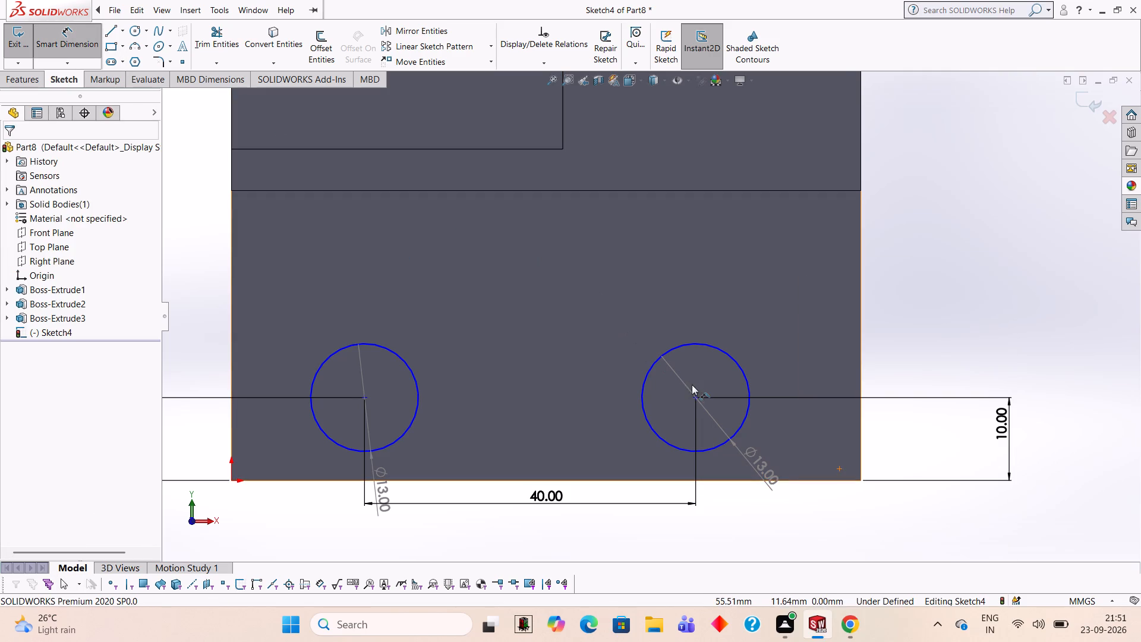
{"action": "left_click", "coordinate": [695, 396]}
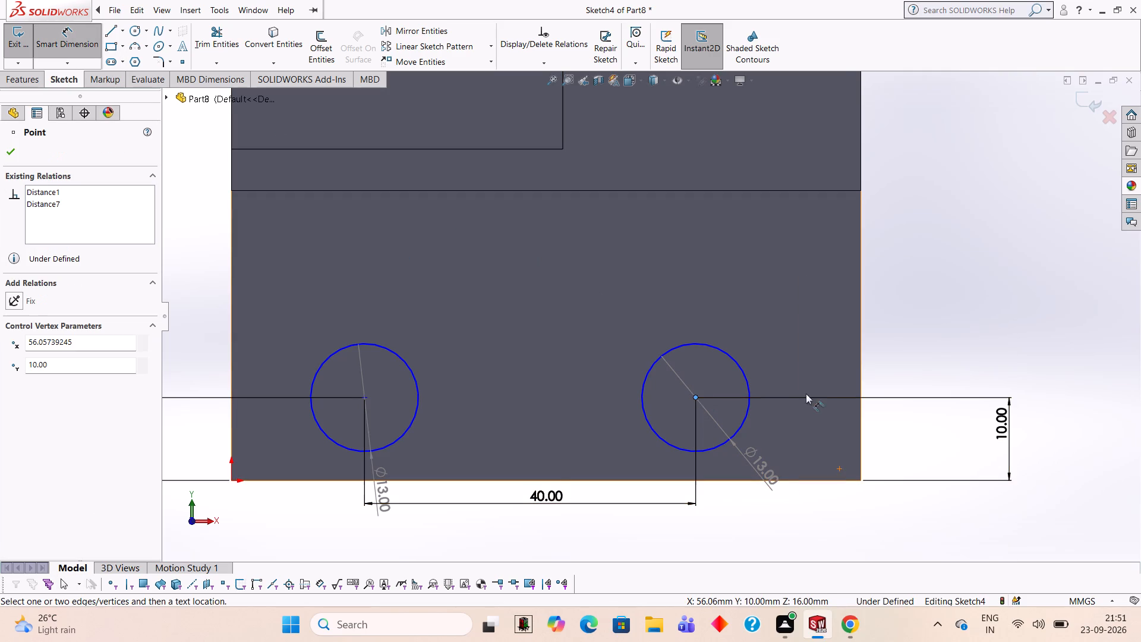
{"action": "left_click", "coordinate": [861, 414]}
{"action": "left_click", "coordinate": [796, 530]}
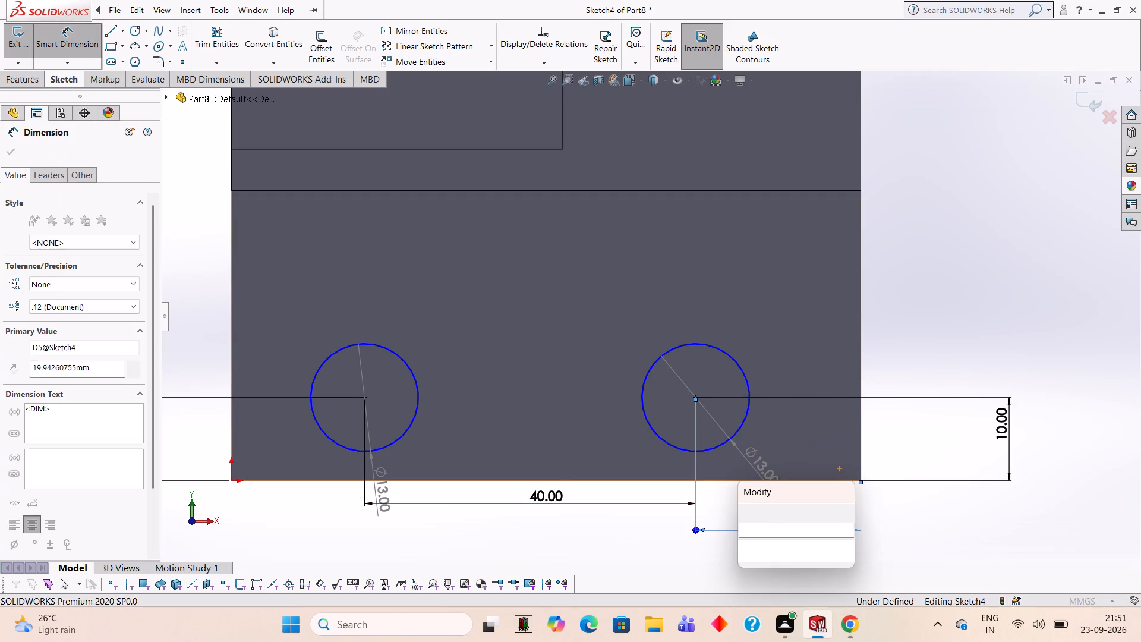
{"action": "type", "text": "14"}
{"action": "key", "text": "Return"}
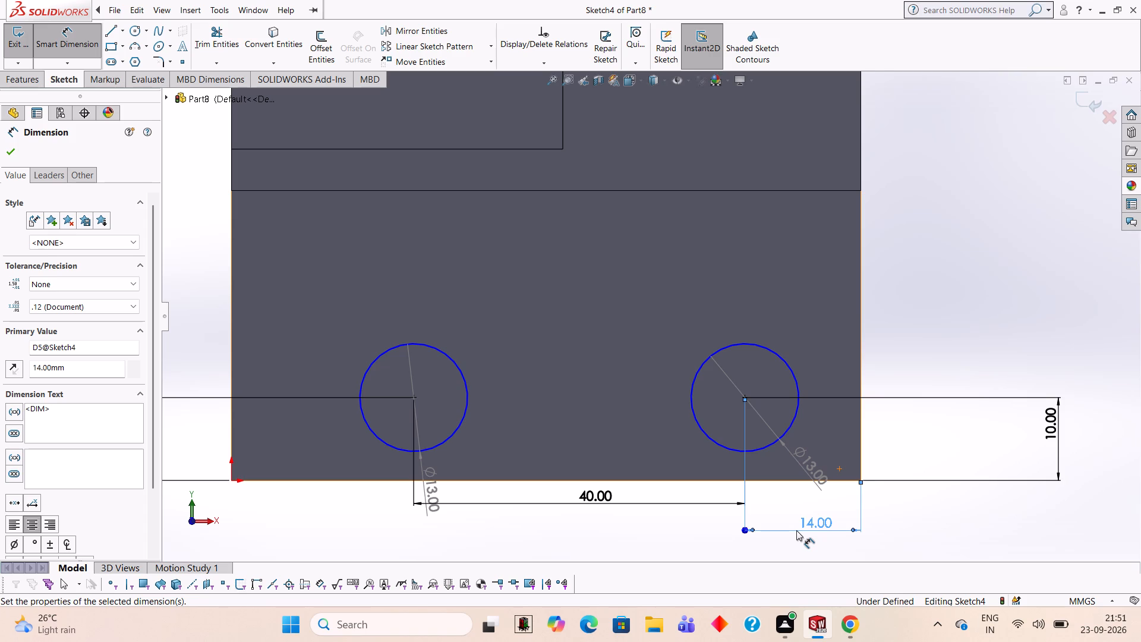
{"action": "left_click", "coordinate": [940, 333]}
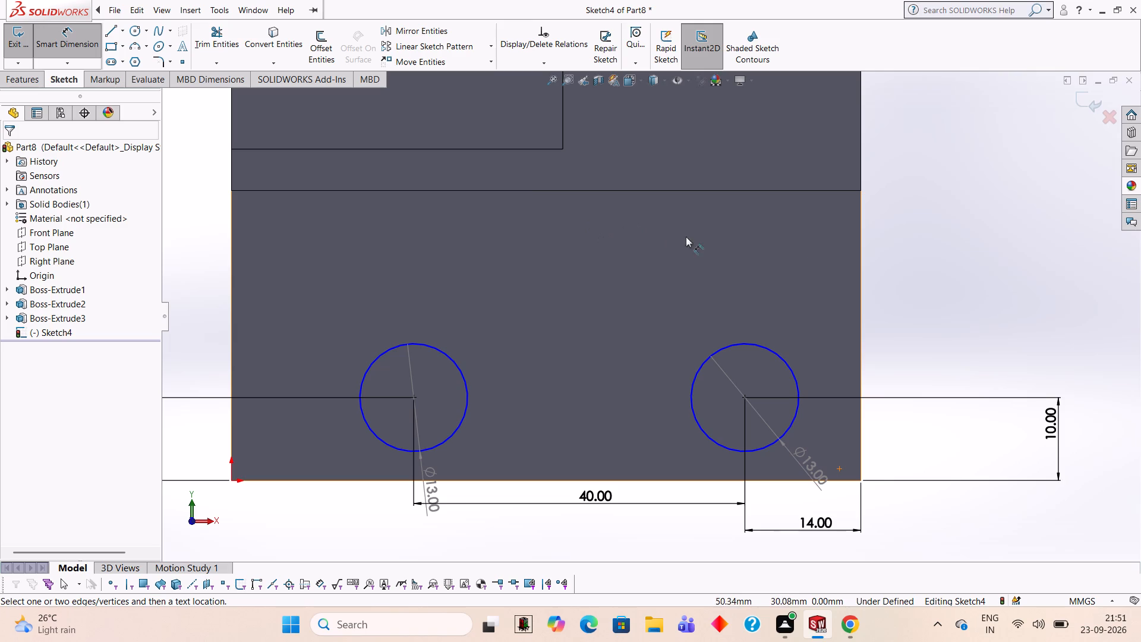
Cut-extrude the two 13 mm circles through the plate with a blind depth of 16 mm.
{"action": "left_click", "coordinate": [26, 77]}
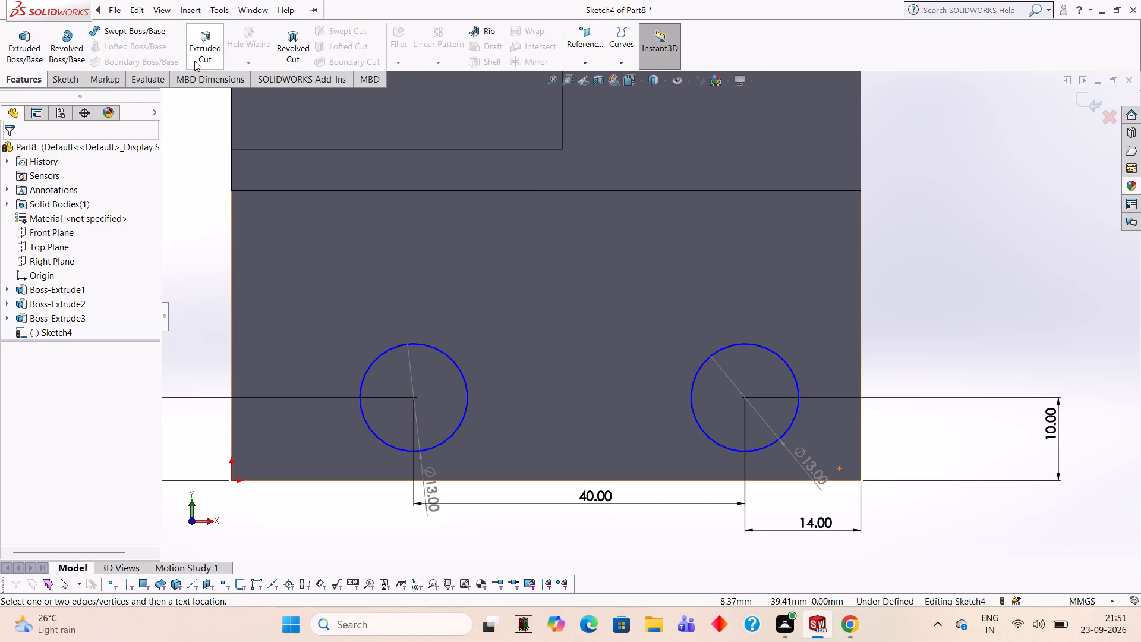
{"action": "left_click", "coordinate": [197, 62]}
{"action": "middle_click_drag", "start_coordinate": [1018, 266], "coordinate": [960, 289]}
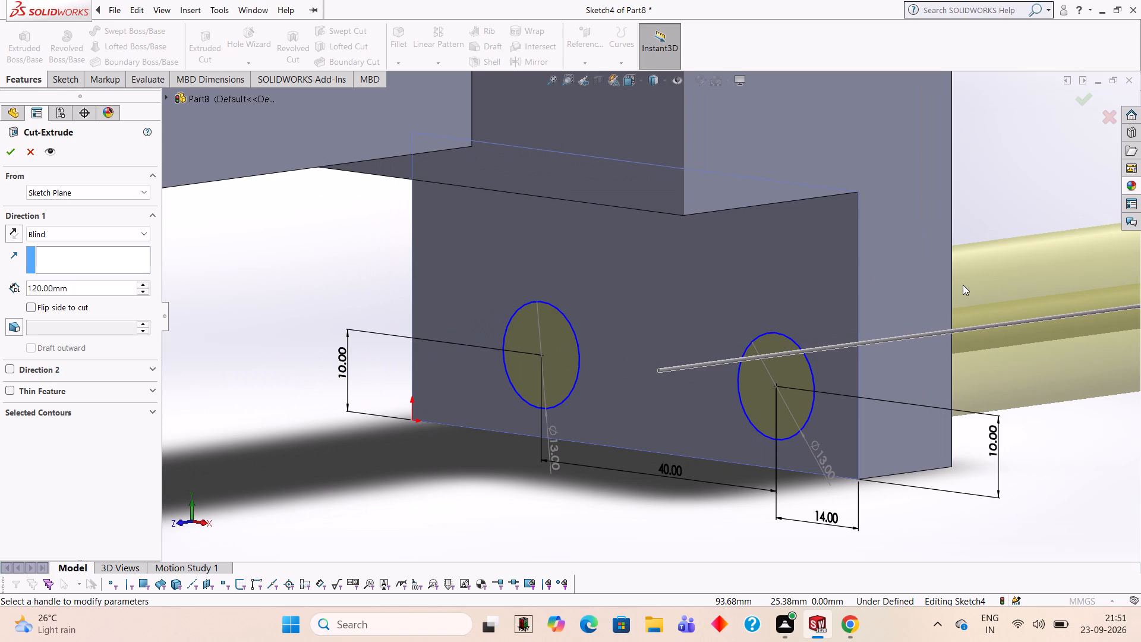
{"action": "key", "text": "ctrl+6"}
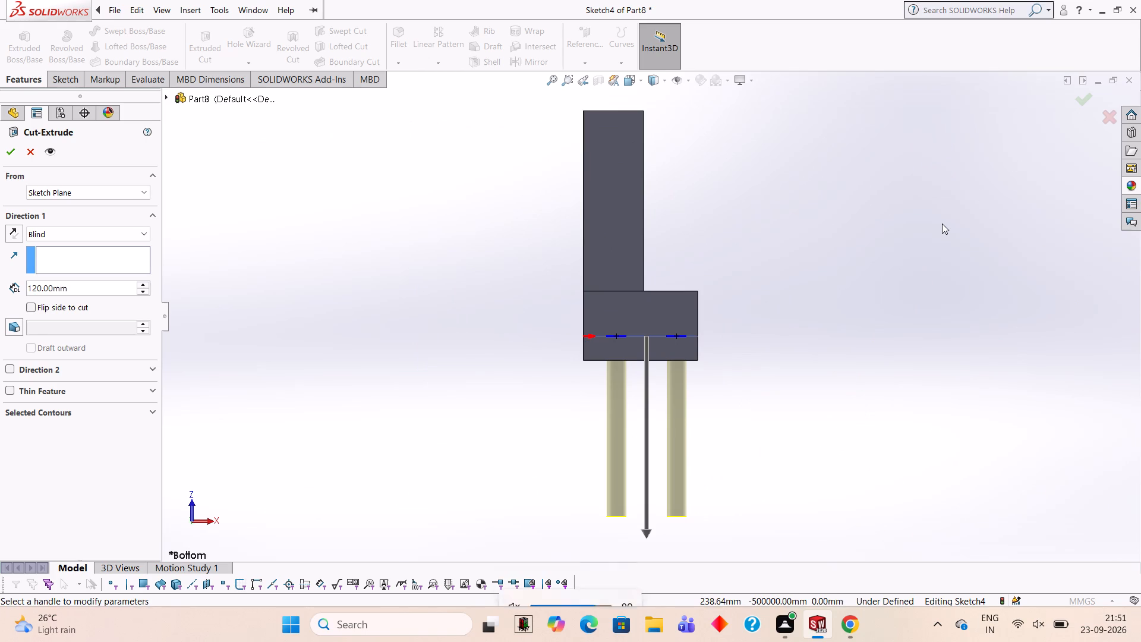
{"action": "middle_click_drag", "start_coordinate": [901, 247], "coordinate": [954, 247]}
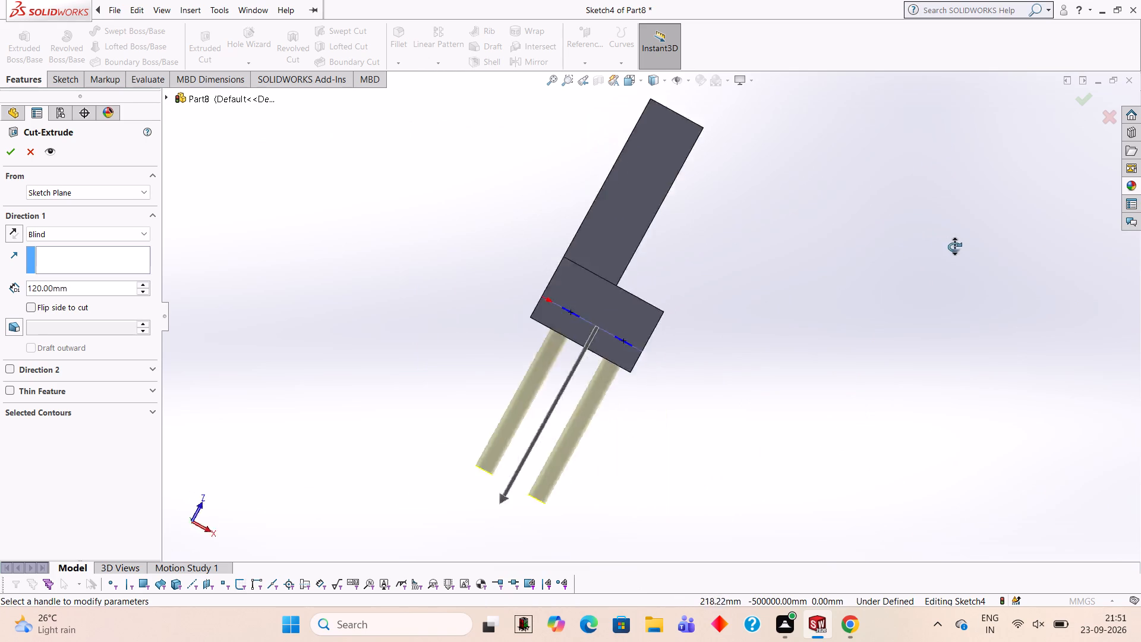
{"action": "middle_click_drag", "start_coordinate": [954, 247], "coordinate": [791, 494]}
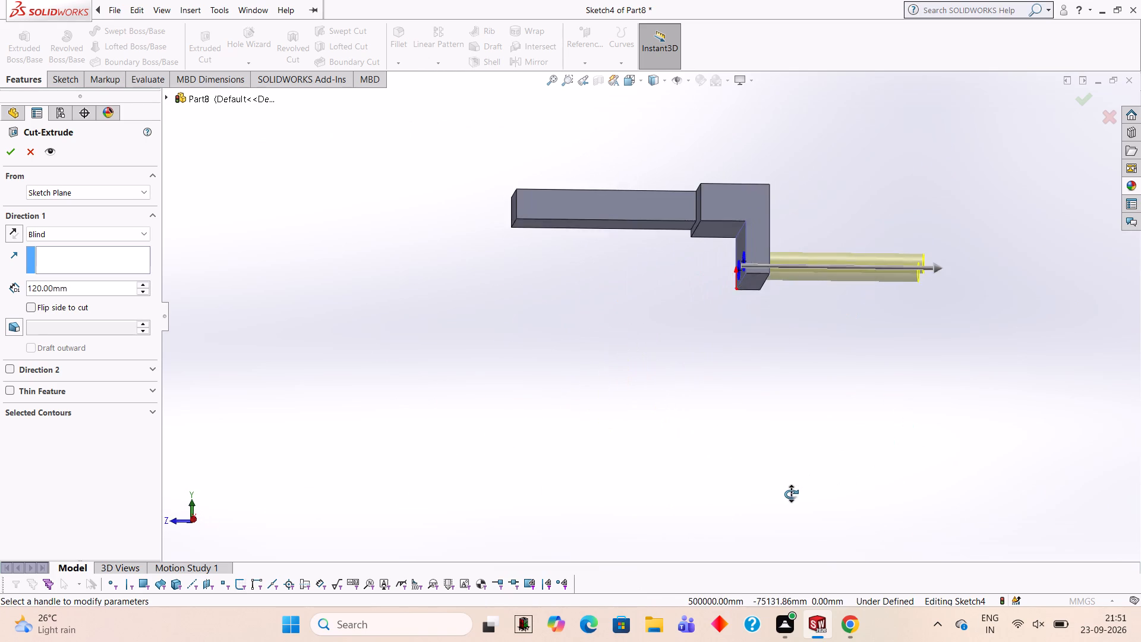
{"action": "middle_click_drag", "start_coordinate": [791, 494], "coordinate": [787, 496]}
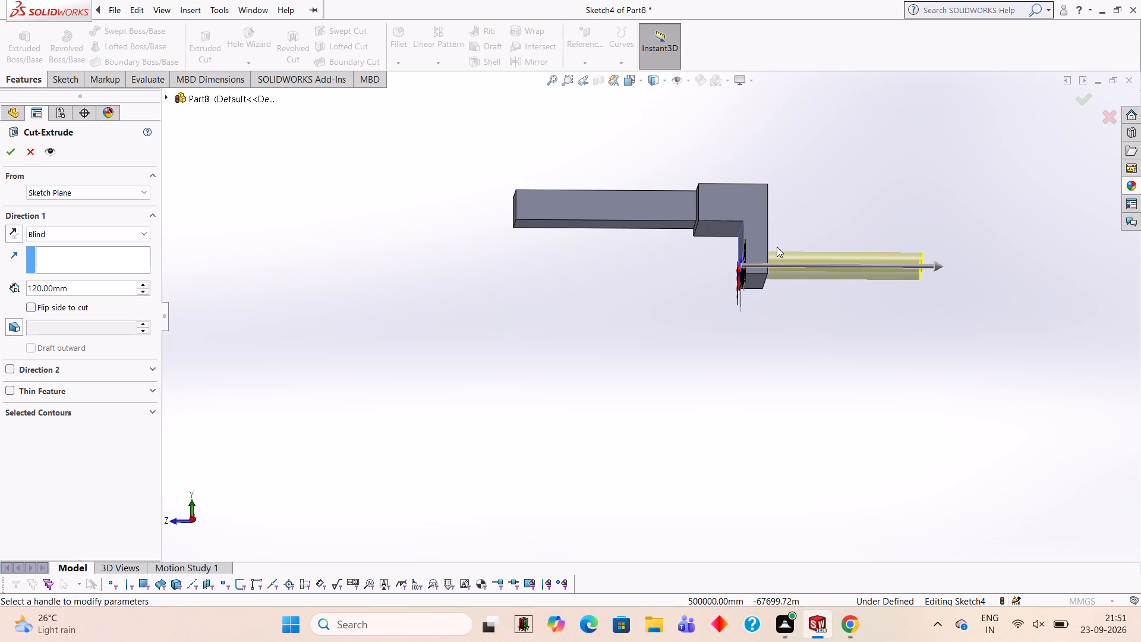
{"action": "scroll", "coordinate": [777, 247], "scroll_direction": "up", "scroll_amount": 2}
{"action": "scroll", "coordinate": [780, 245], "scroll_direction": "down", "scroll_amount": 5}
{"action": "middle_click_drag", "start_coordinate": [809, 207], "coordinate": [817, 238]}
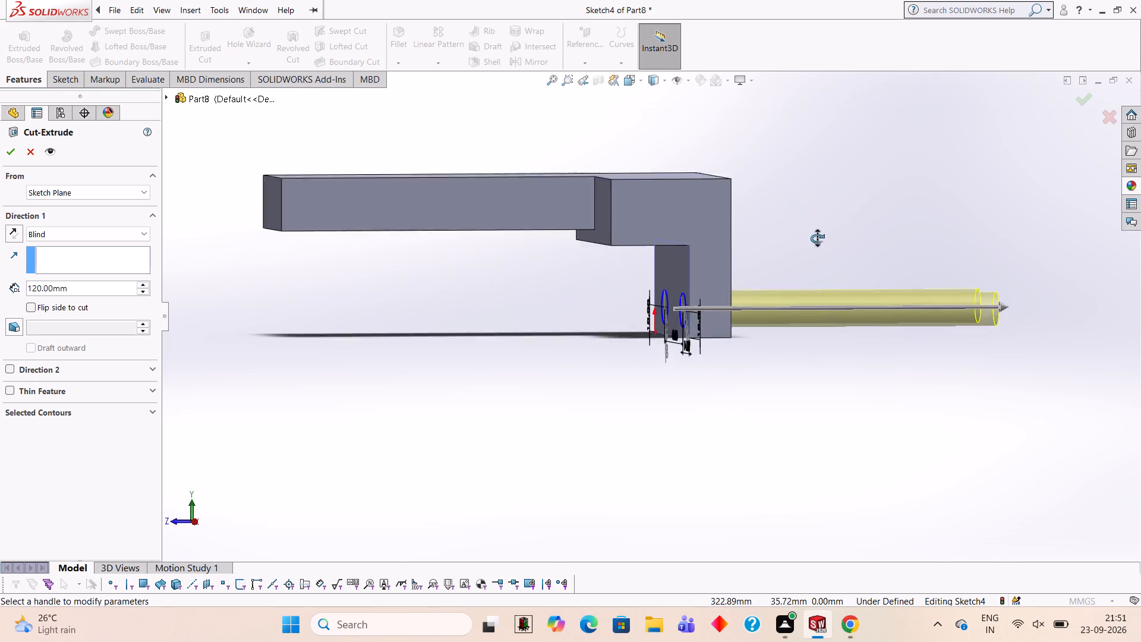
{"action": "middle_click_drag", "start_coordinate": [817, 238], "coordinate": [810, 263]}
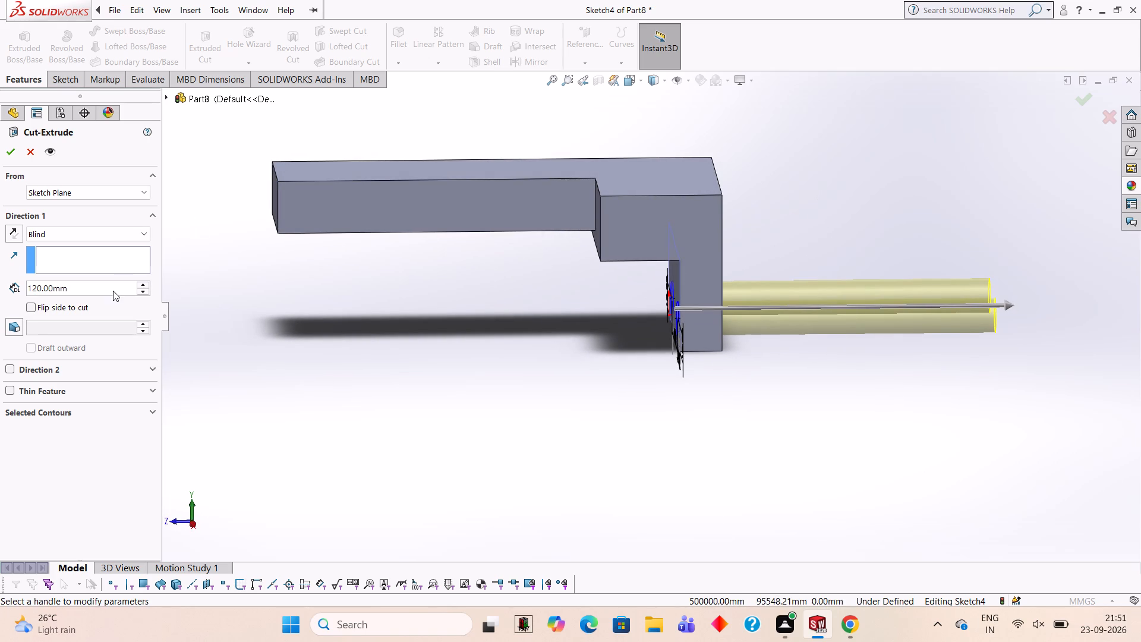
{"action": "left_click", "coordinate": [113, 291]}
{"action": "key", "text": "BackSpace"}
{"action": "key", "text": "BackSpace"}
{"action": "key", "text": "BackSpace"}
{"action": "key", "text": "BackSpace"}
{"action": "key", "text": "BackSpace"}
{"action": "key", "text": "BackSpace"}
{"action": "key", "text": "BackSpace"}
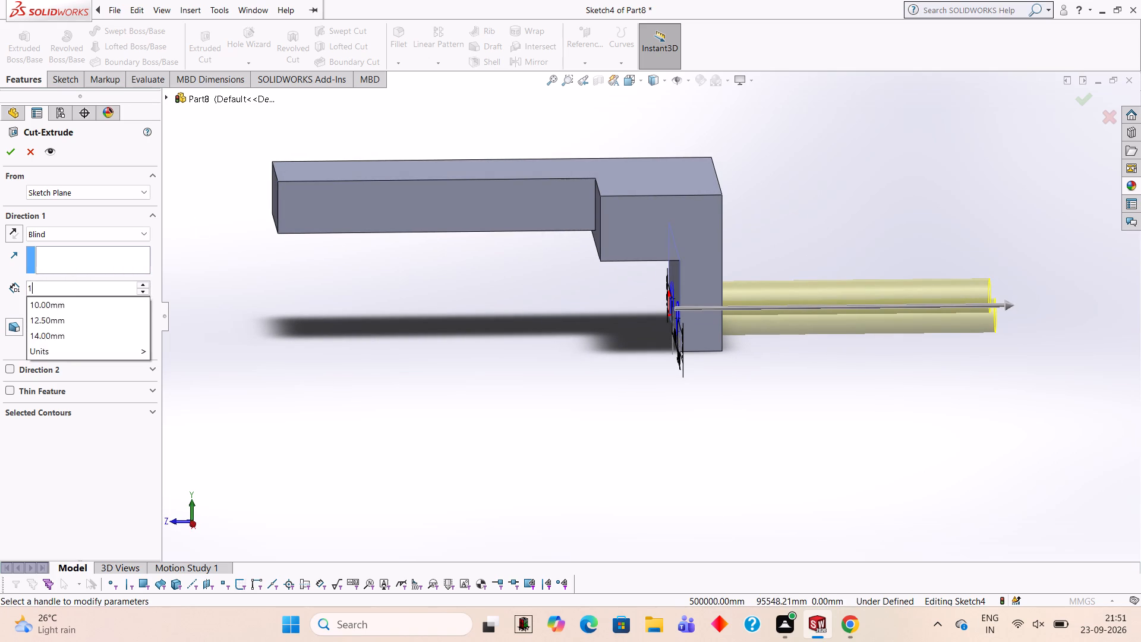
{"action": "key", "text": "BackSpace"}
{"action": "key", "text": "1"}
{"action": "key", "text": "6"}
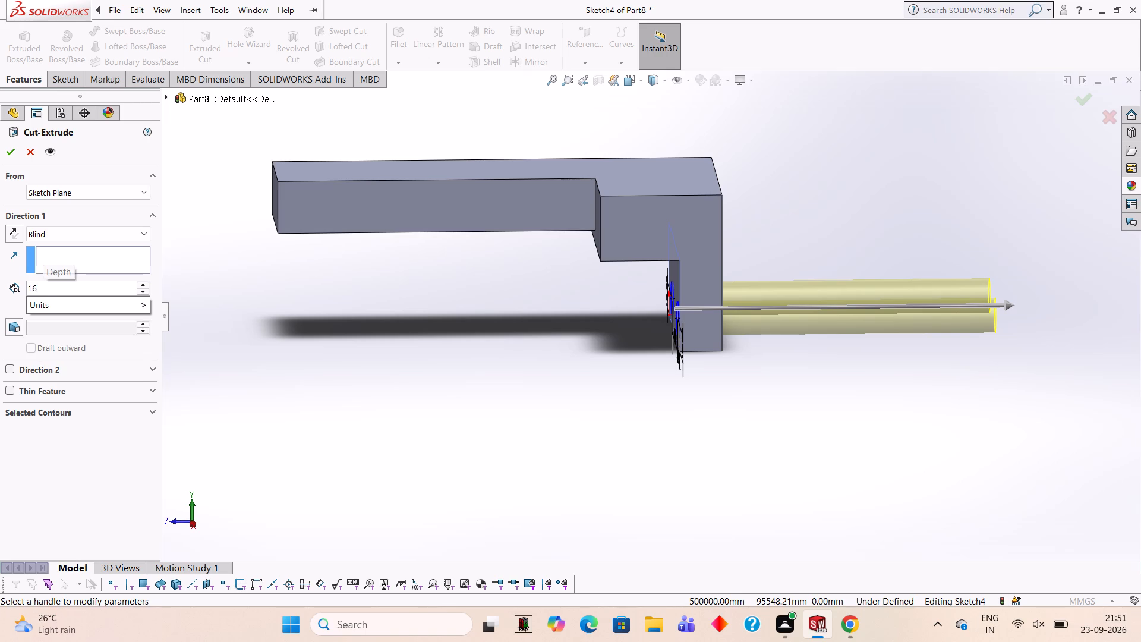
{"action": "key", "text": "Return"}
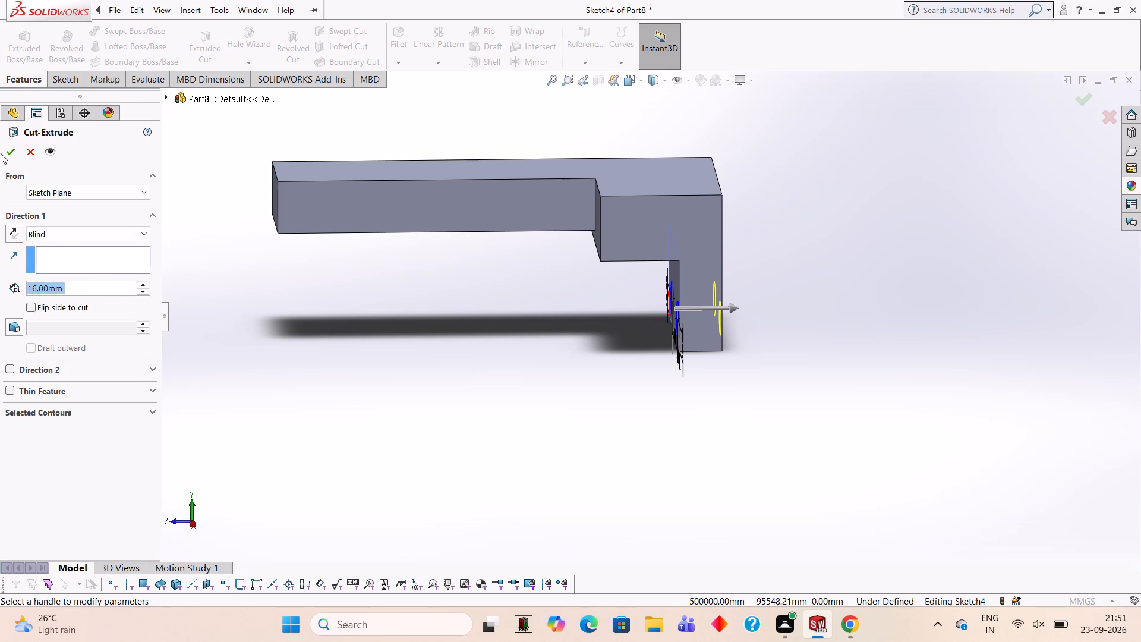
{"action": "left_click", "coordinate": [8, 158]}
{"action": "left_click", "coordinate": [802, 387]}
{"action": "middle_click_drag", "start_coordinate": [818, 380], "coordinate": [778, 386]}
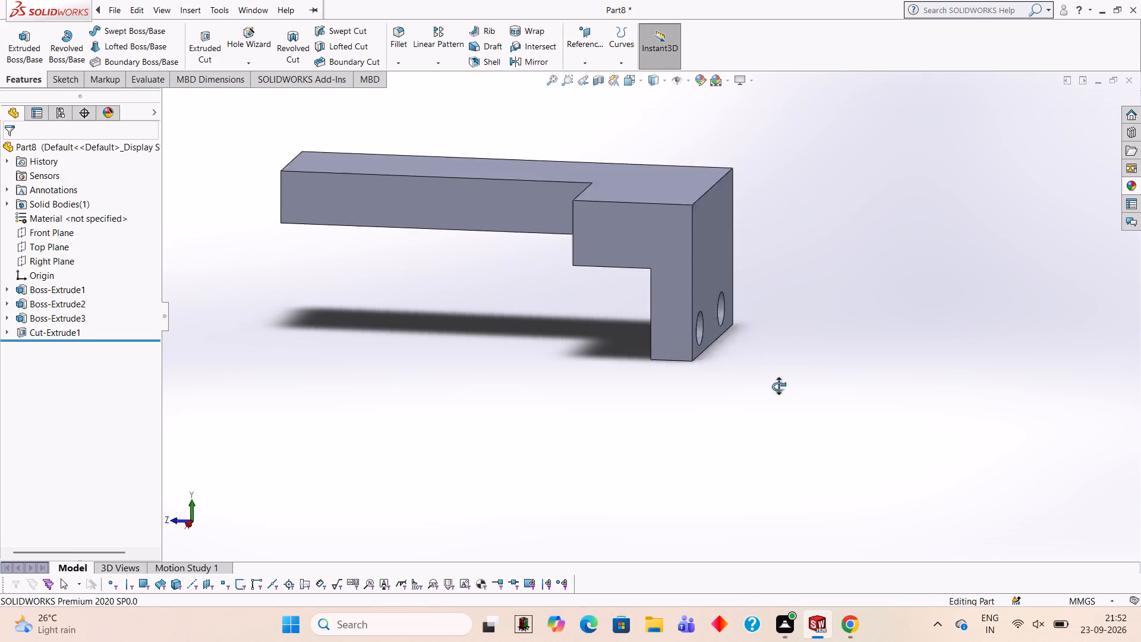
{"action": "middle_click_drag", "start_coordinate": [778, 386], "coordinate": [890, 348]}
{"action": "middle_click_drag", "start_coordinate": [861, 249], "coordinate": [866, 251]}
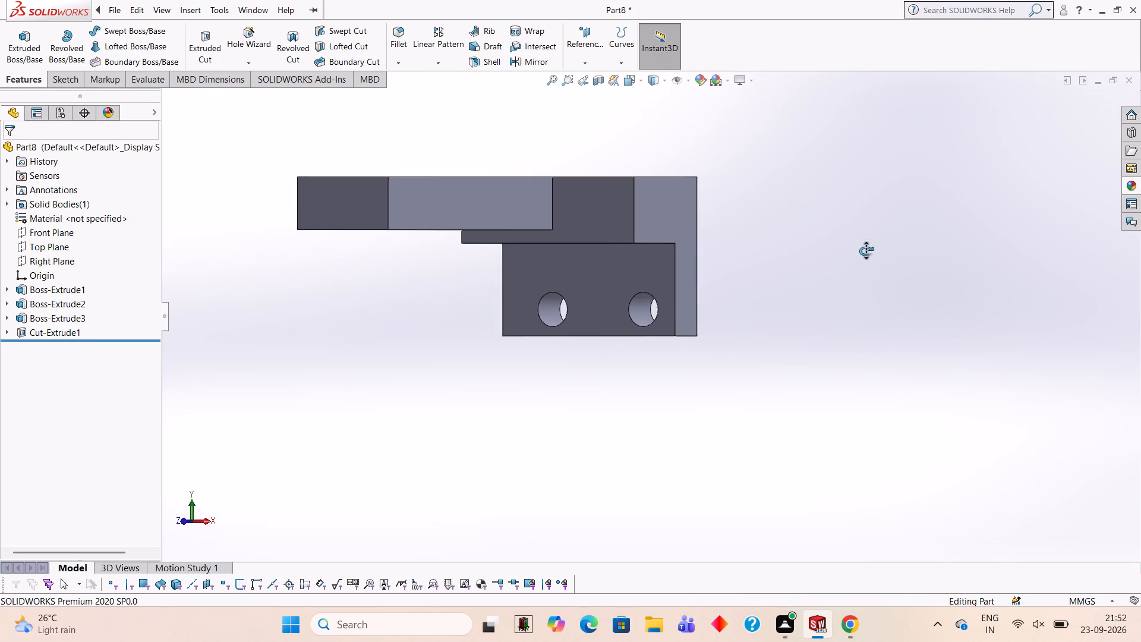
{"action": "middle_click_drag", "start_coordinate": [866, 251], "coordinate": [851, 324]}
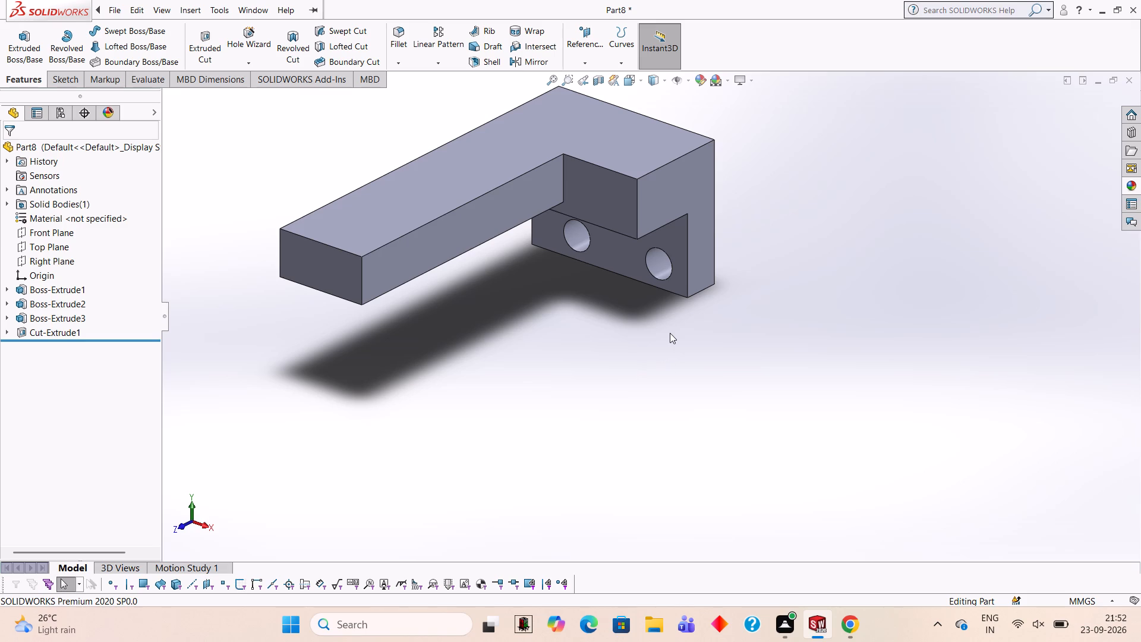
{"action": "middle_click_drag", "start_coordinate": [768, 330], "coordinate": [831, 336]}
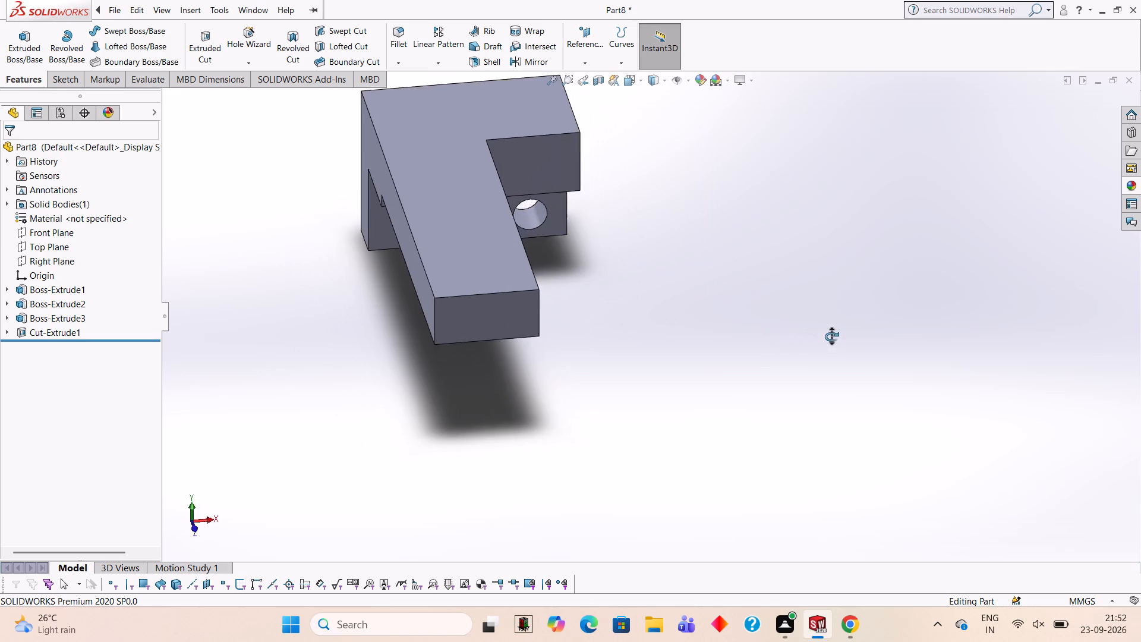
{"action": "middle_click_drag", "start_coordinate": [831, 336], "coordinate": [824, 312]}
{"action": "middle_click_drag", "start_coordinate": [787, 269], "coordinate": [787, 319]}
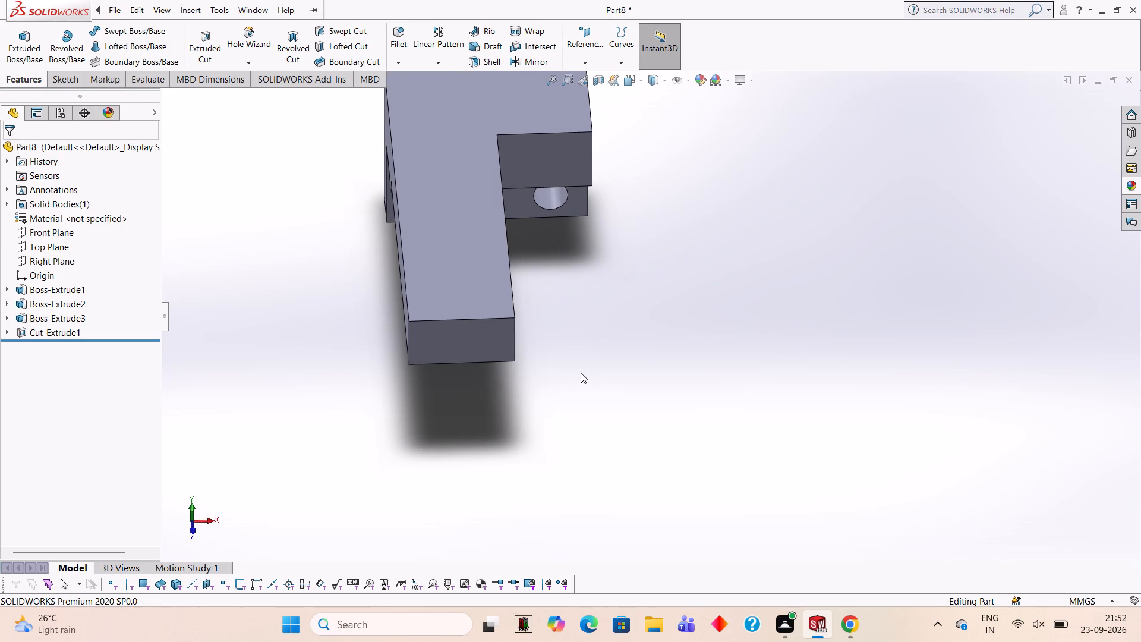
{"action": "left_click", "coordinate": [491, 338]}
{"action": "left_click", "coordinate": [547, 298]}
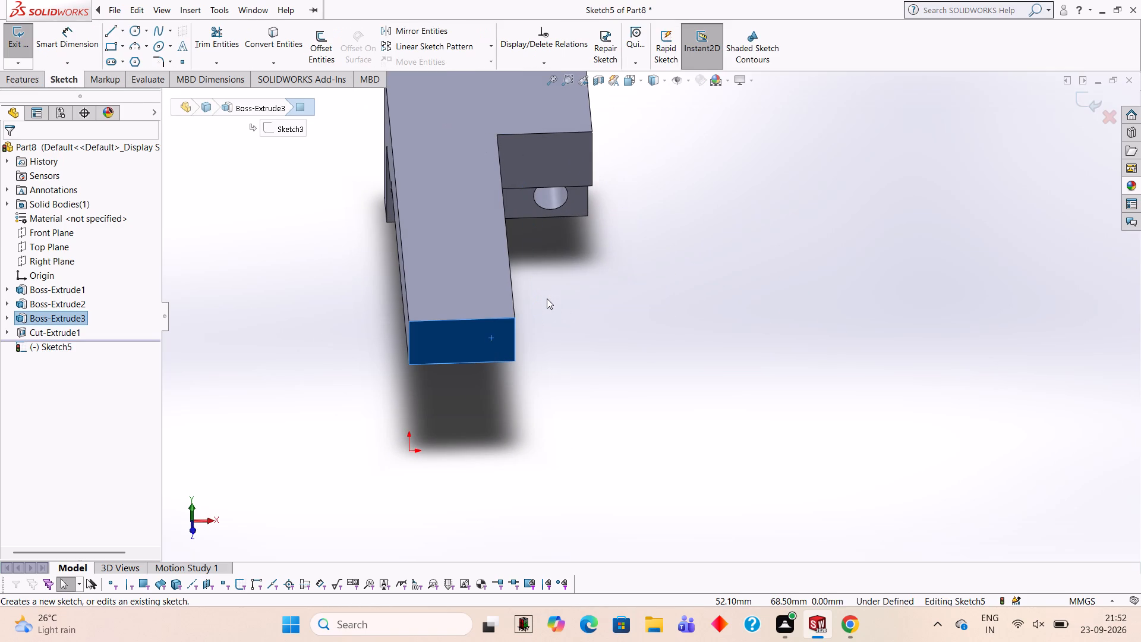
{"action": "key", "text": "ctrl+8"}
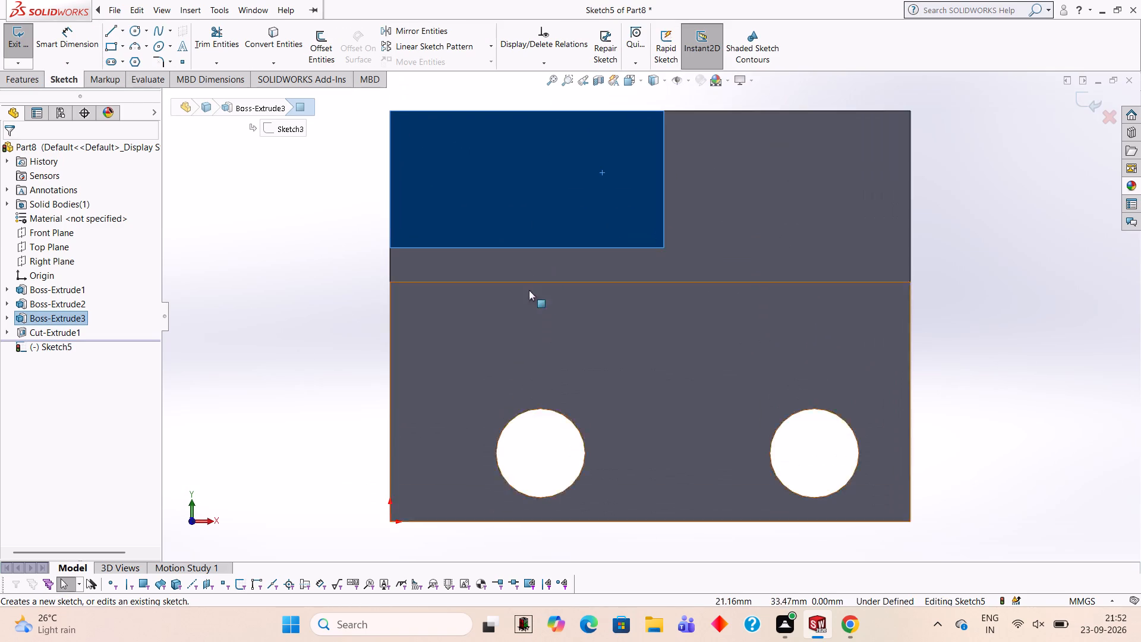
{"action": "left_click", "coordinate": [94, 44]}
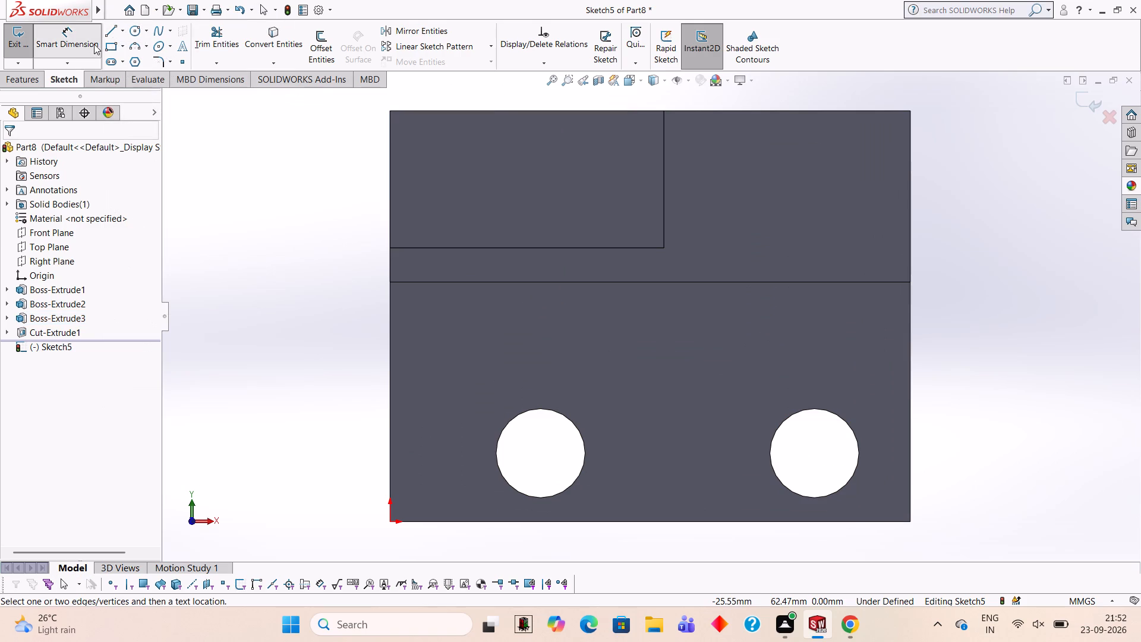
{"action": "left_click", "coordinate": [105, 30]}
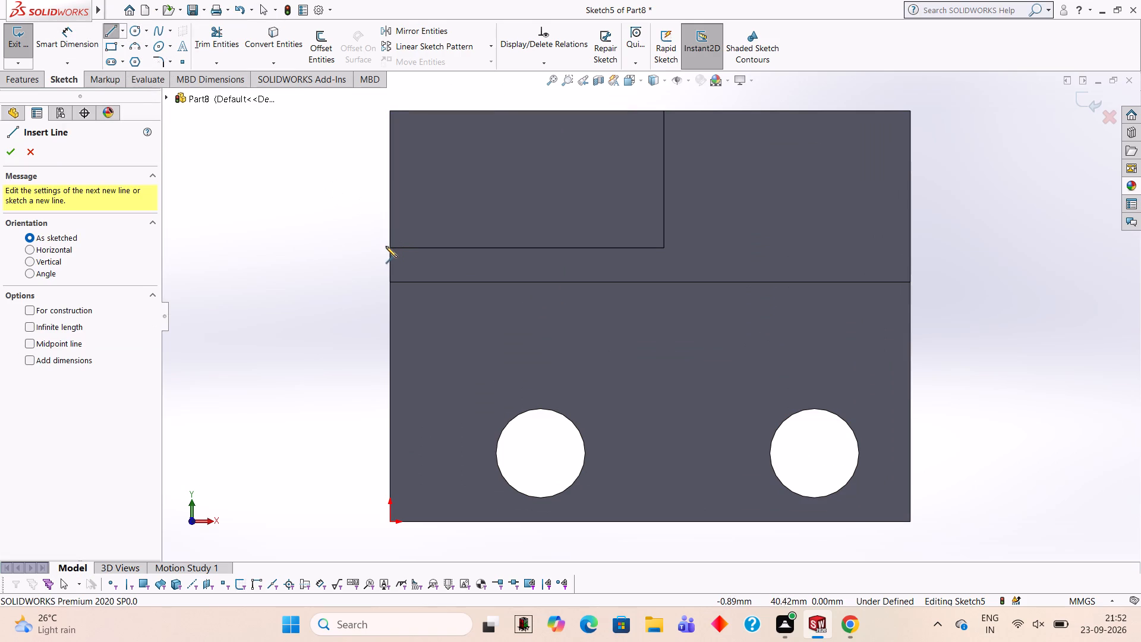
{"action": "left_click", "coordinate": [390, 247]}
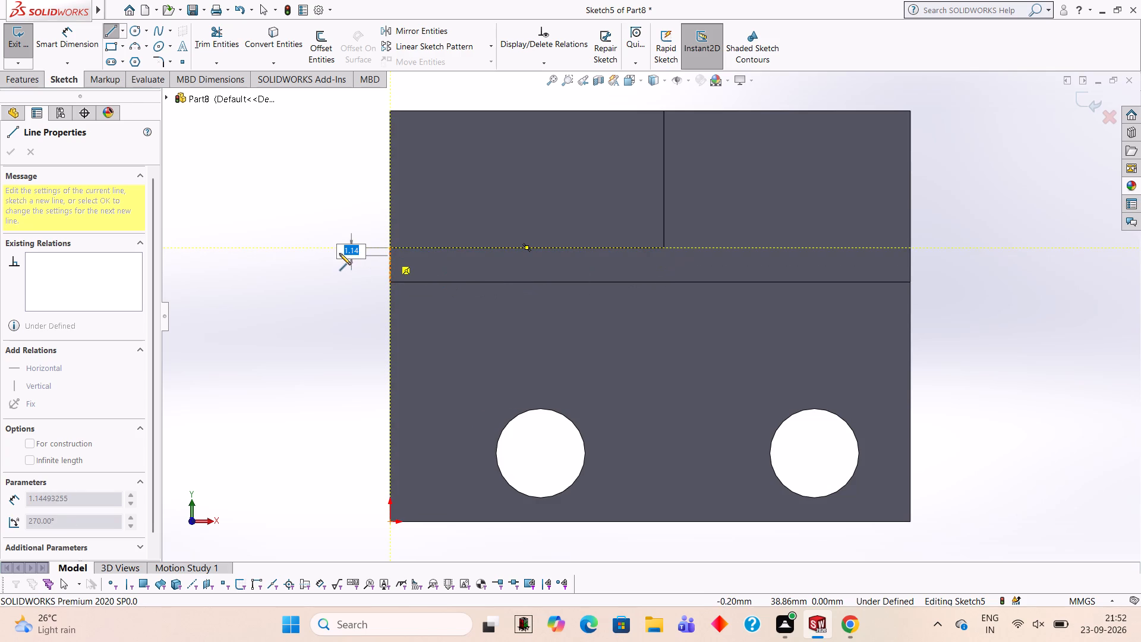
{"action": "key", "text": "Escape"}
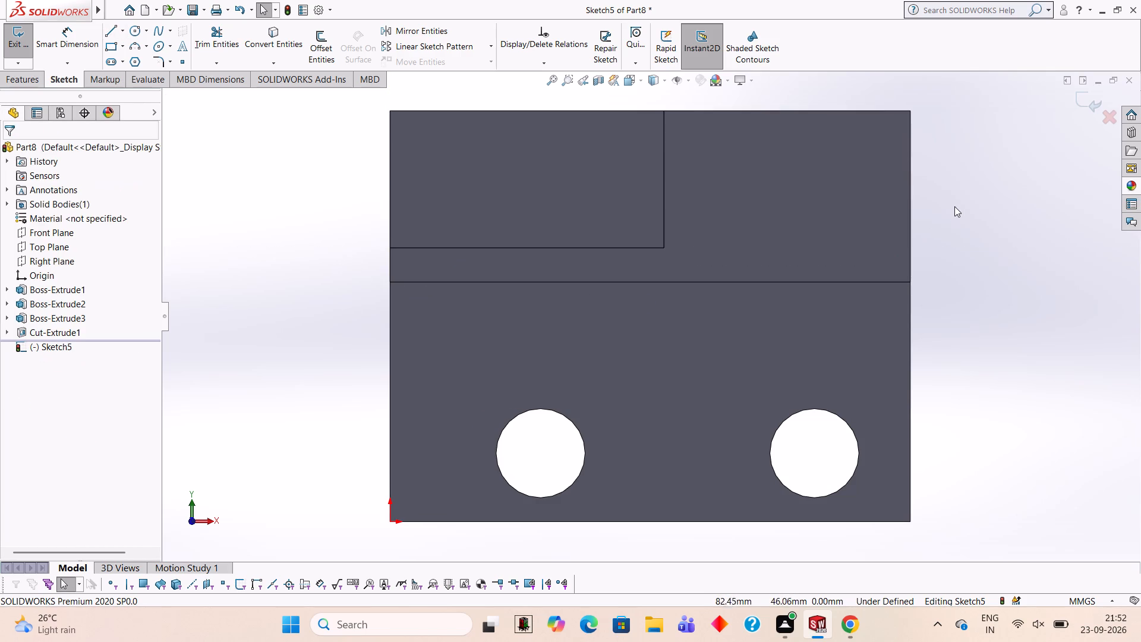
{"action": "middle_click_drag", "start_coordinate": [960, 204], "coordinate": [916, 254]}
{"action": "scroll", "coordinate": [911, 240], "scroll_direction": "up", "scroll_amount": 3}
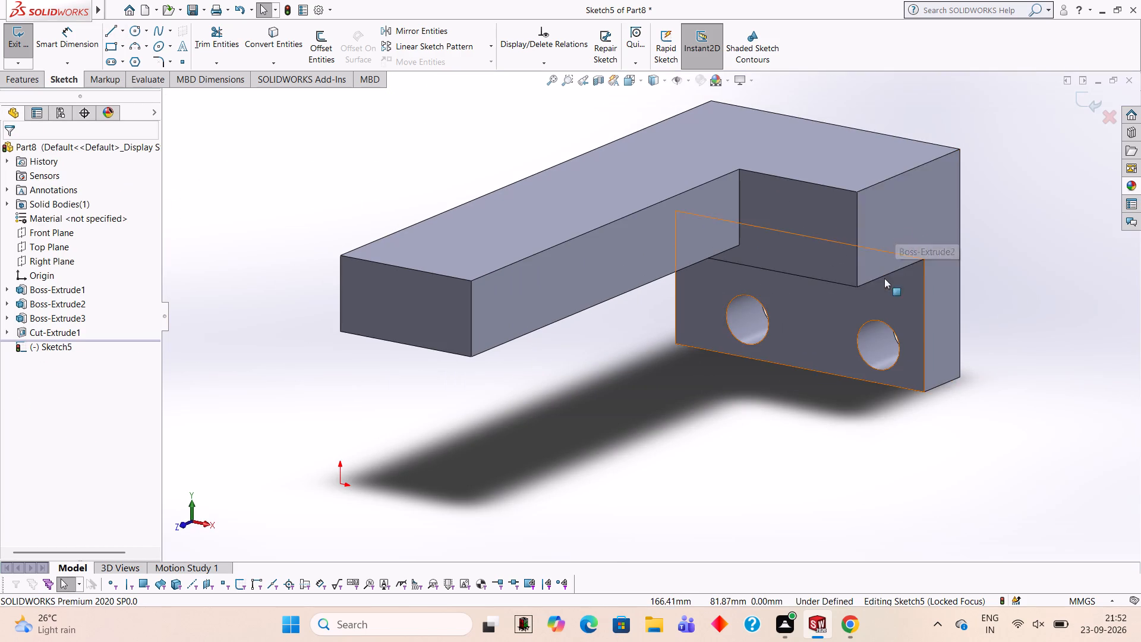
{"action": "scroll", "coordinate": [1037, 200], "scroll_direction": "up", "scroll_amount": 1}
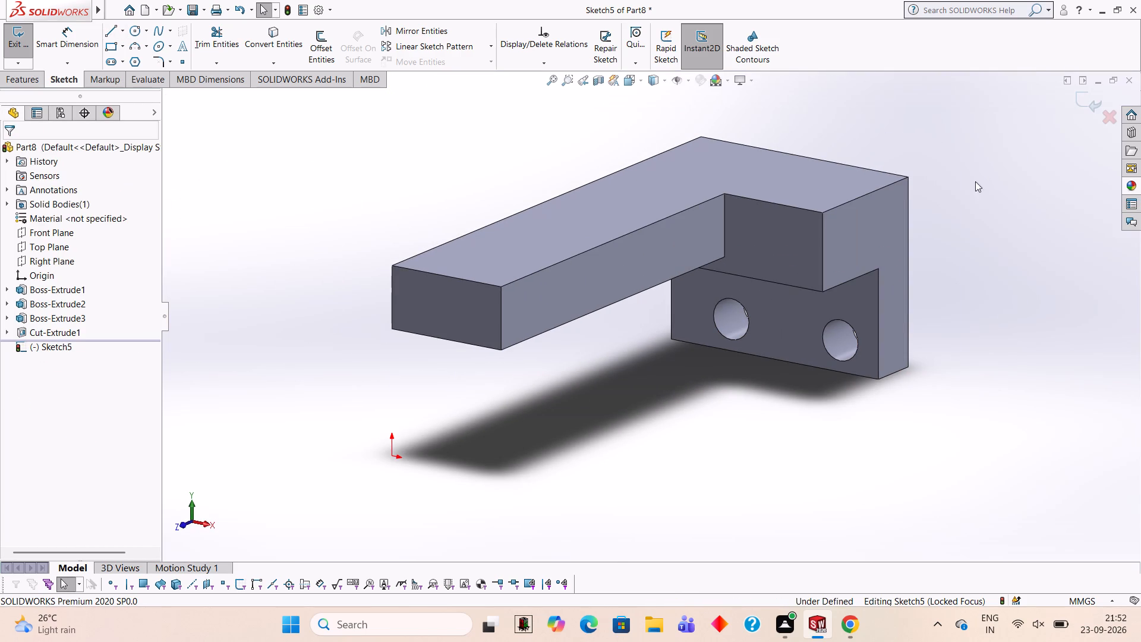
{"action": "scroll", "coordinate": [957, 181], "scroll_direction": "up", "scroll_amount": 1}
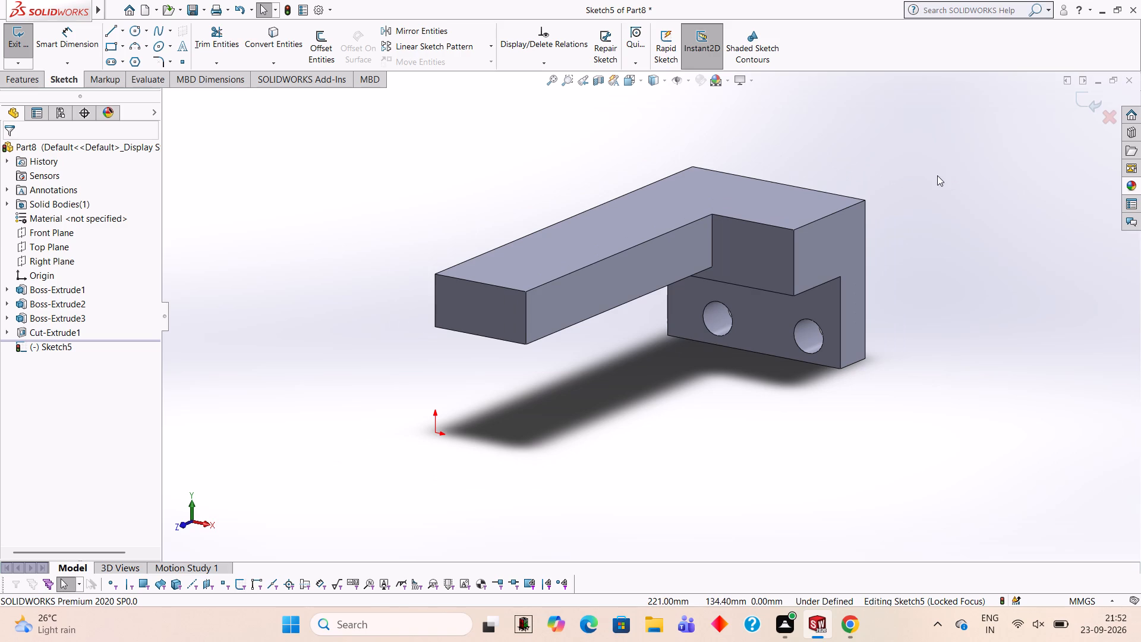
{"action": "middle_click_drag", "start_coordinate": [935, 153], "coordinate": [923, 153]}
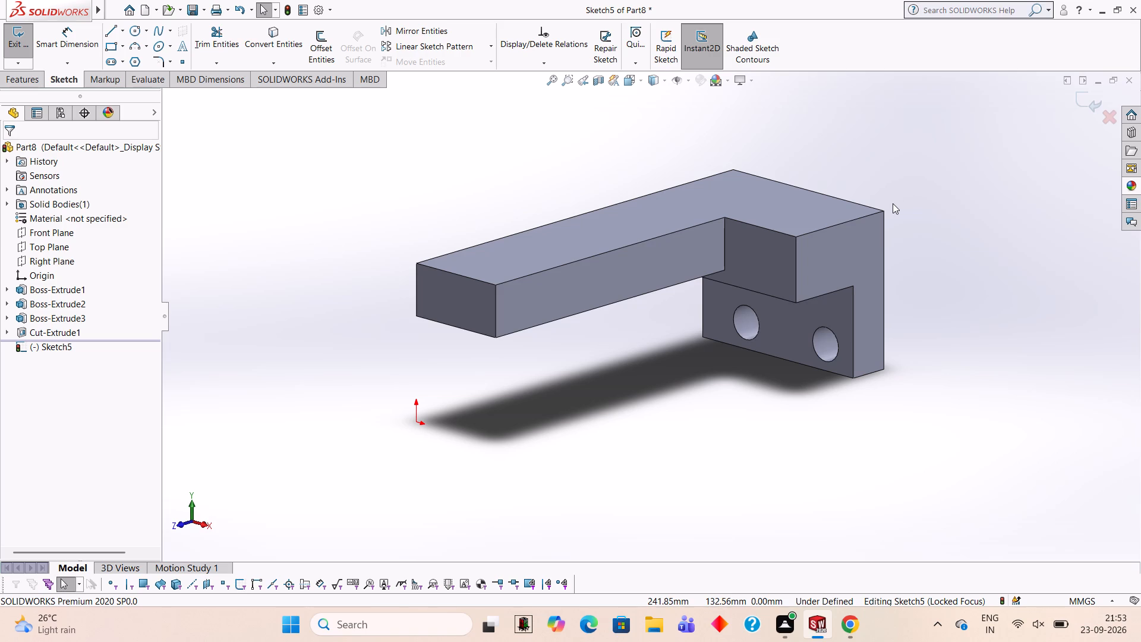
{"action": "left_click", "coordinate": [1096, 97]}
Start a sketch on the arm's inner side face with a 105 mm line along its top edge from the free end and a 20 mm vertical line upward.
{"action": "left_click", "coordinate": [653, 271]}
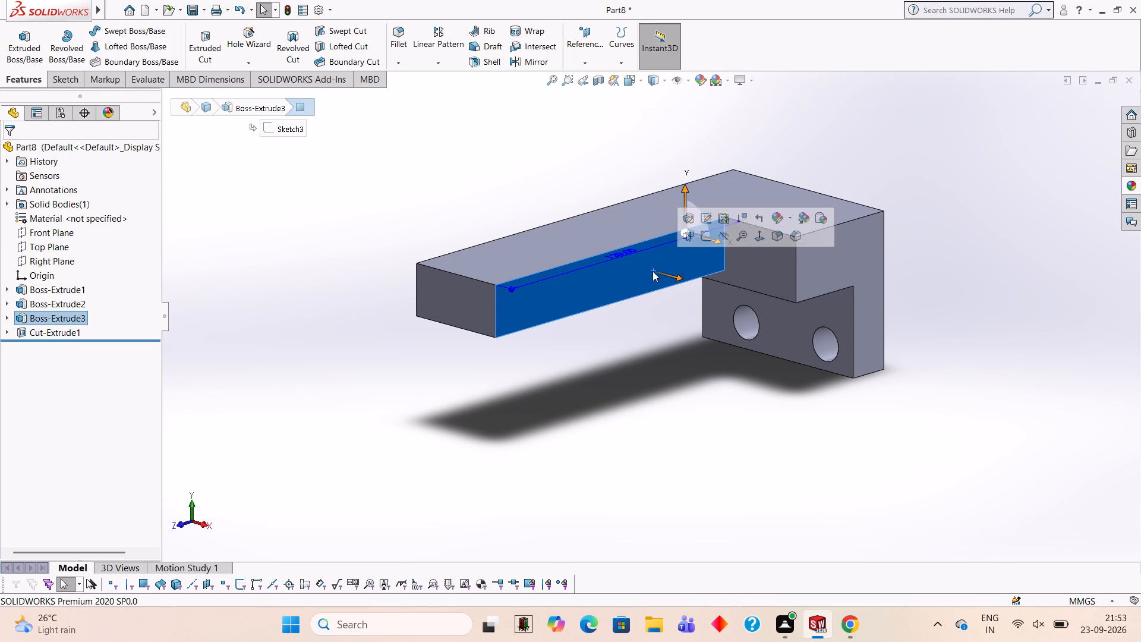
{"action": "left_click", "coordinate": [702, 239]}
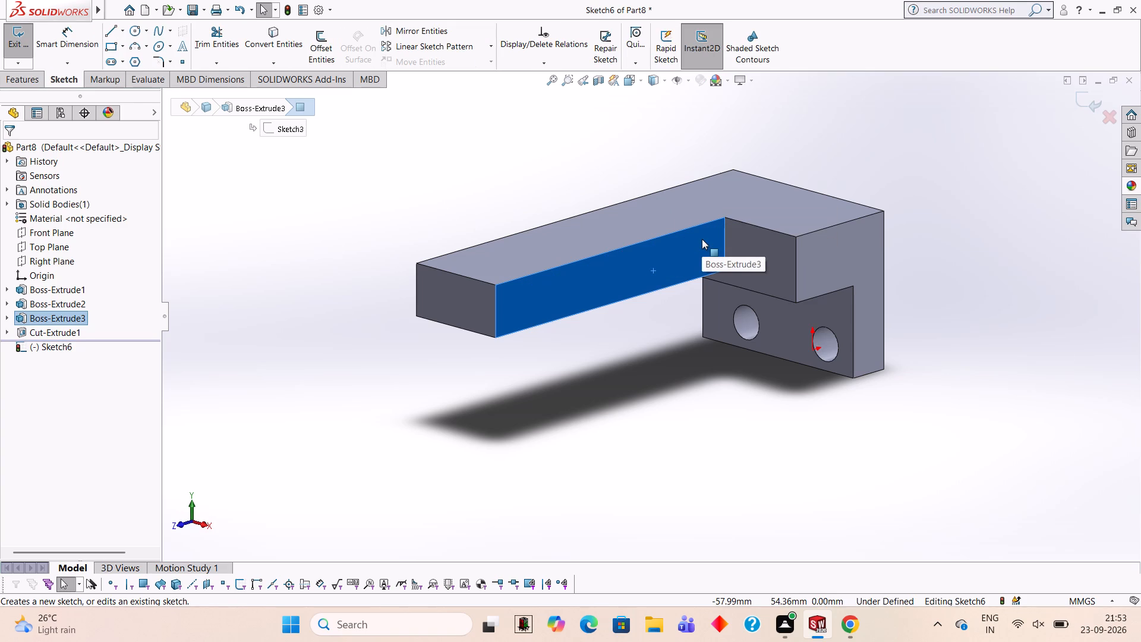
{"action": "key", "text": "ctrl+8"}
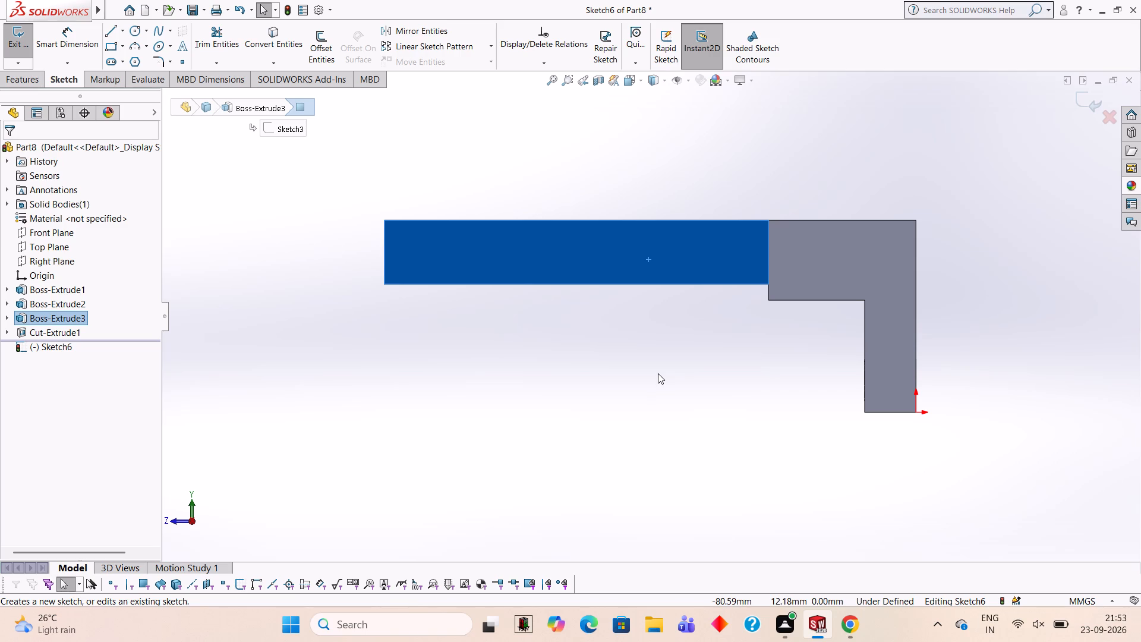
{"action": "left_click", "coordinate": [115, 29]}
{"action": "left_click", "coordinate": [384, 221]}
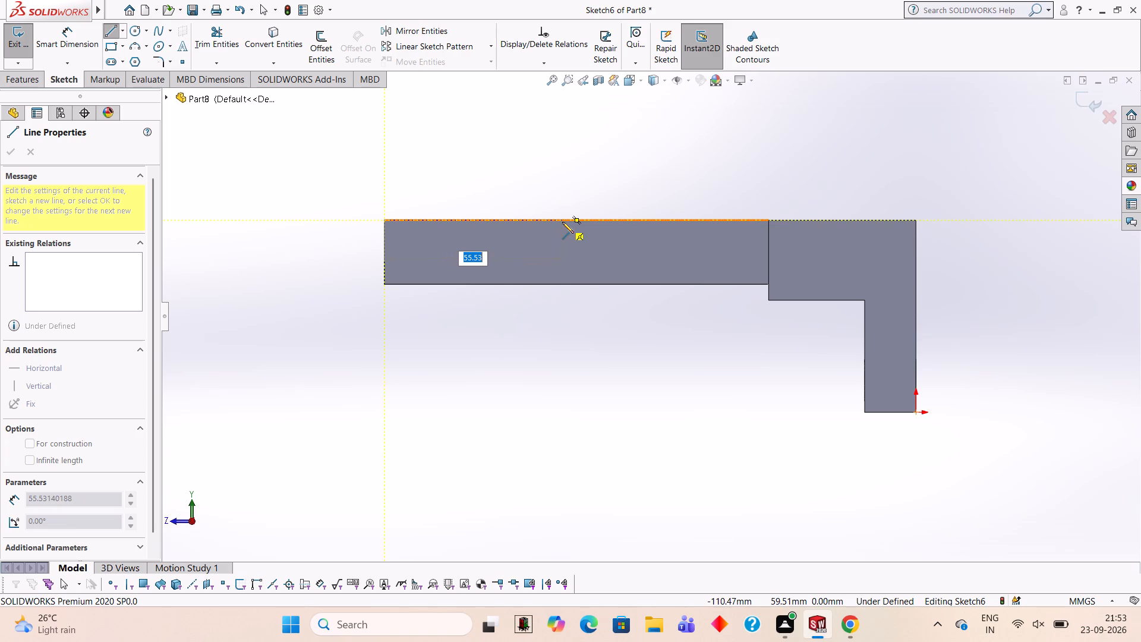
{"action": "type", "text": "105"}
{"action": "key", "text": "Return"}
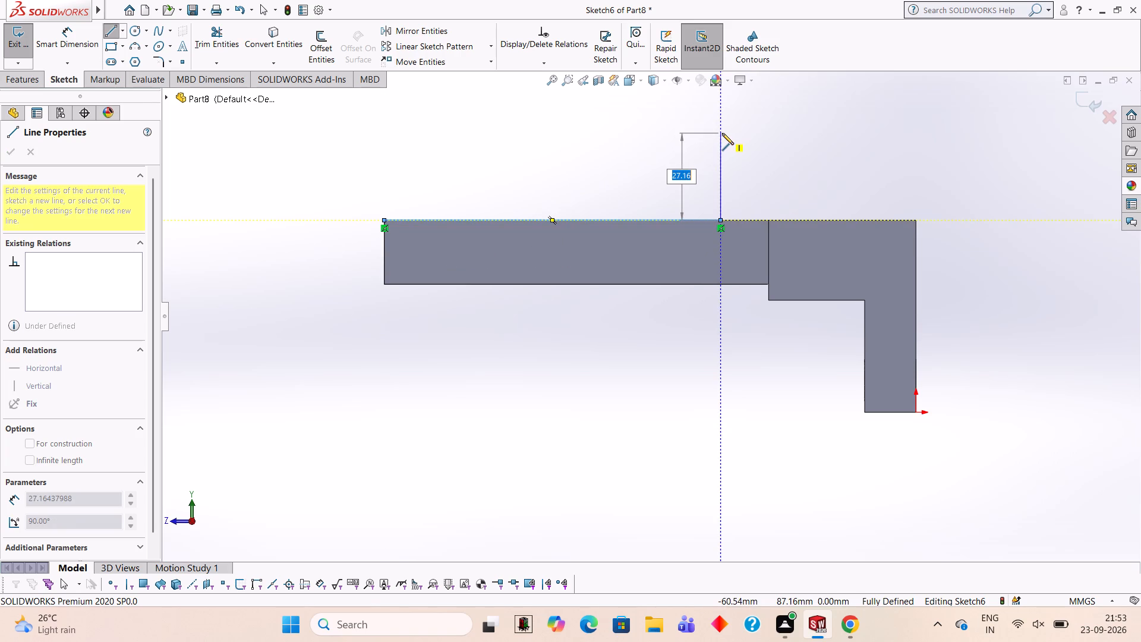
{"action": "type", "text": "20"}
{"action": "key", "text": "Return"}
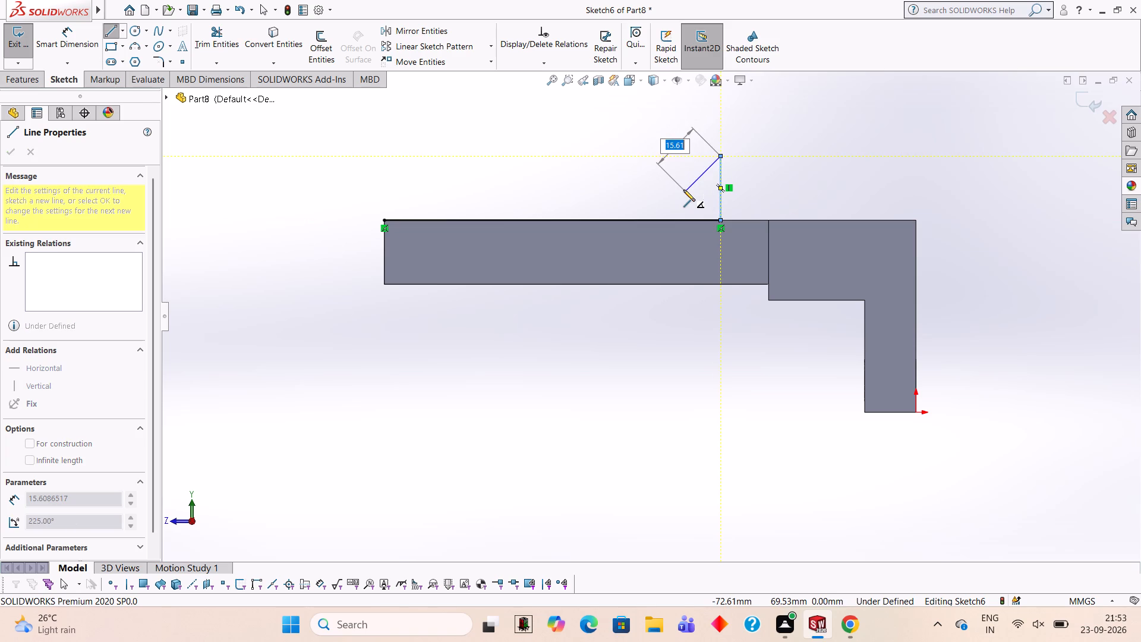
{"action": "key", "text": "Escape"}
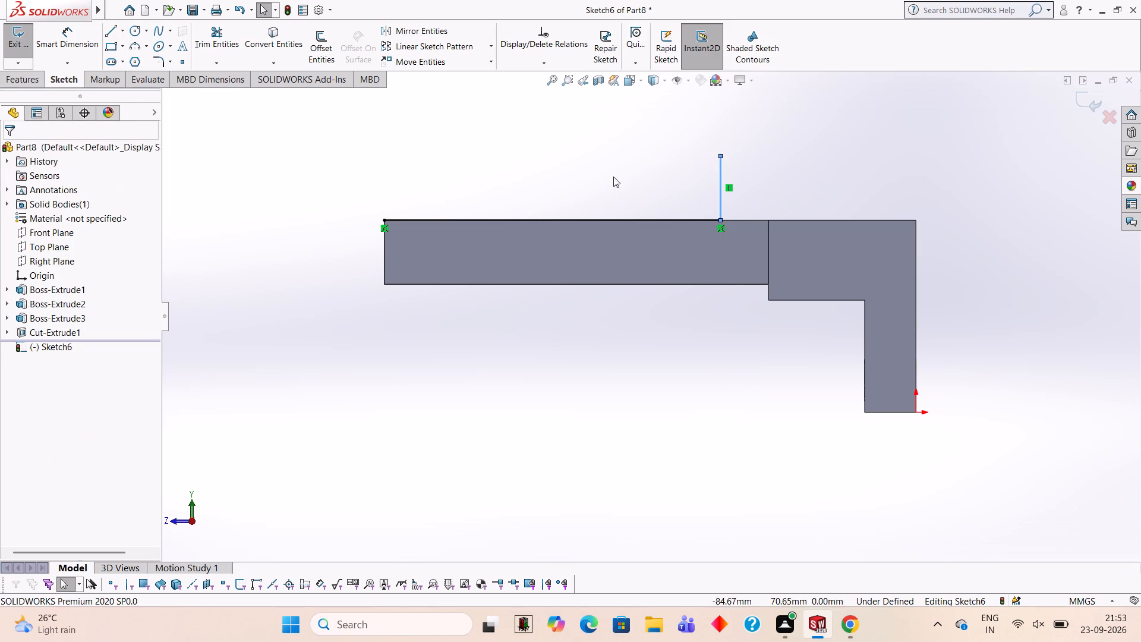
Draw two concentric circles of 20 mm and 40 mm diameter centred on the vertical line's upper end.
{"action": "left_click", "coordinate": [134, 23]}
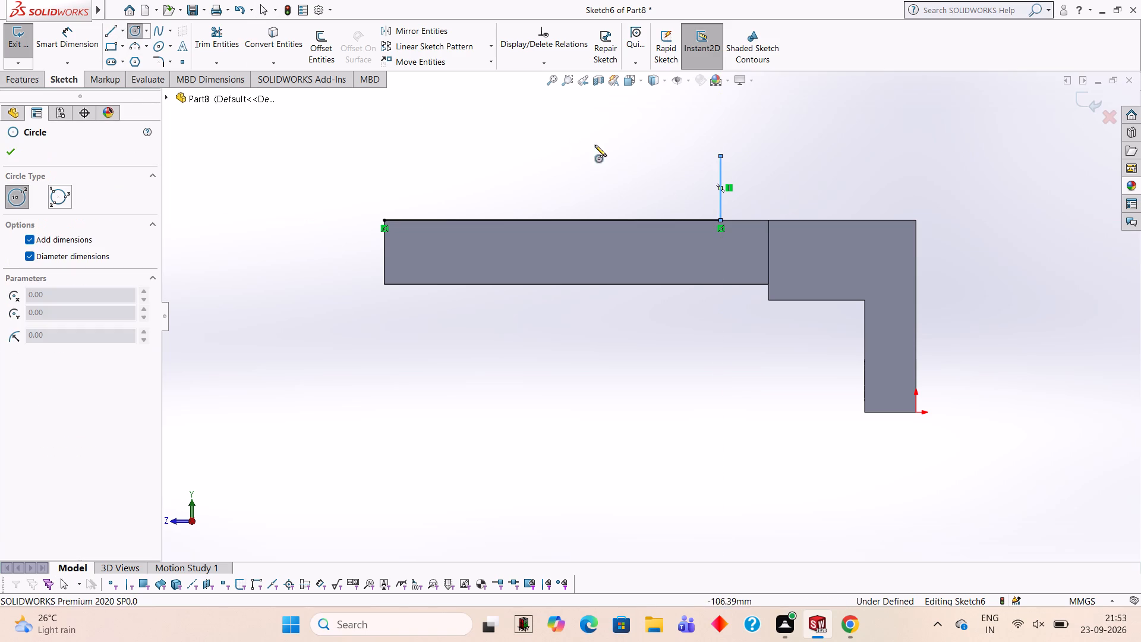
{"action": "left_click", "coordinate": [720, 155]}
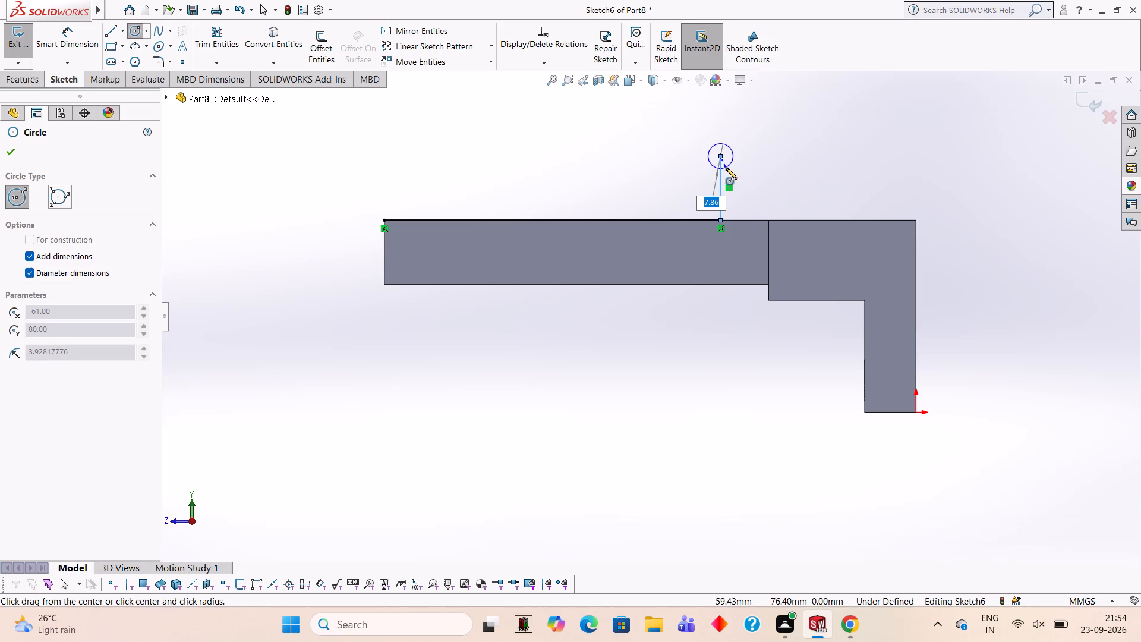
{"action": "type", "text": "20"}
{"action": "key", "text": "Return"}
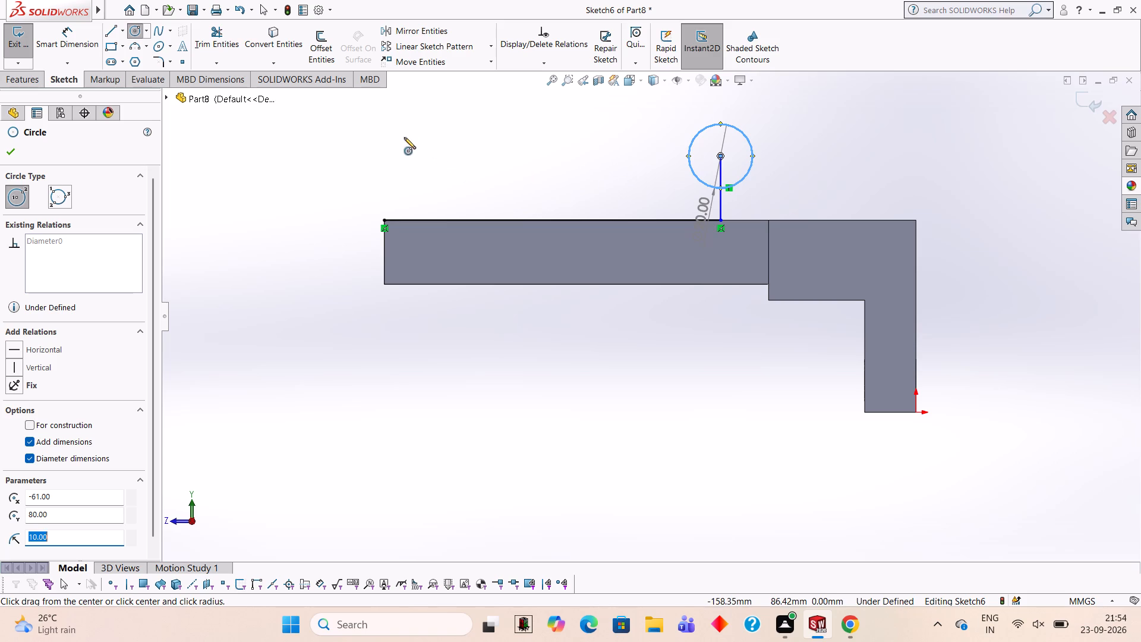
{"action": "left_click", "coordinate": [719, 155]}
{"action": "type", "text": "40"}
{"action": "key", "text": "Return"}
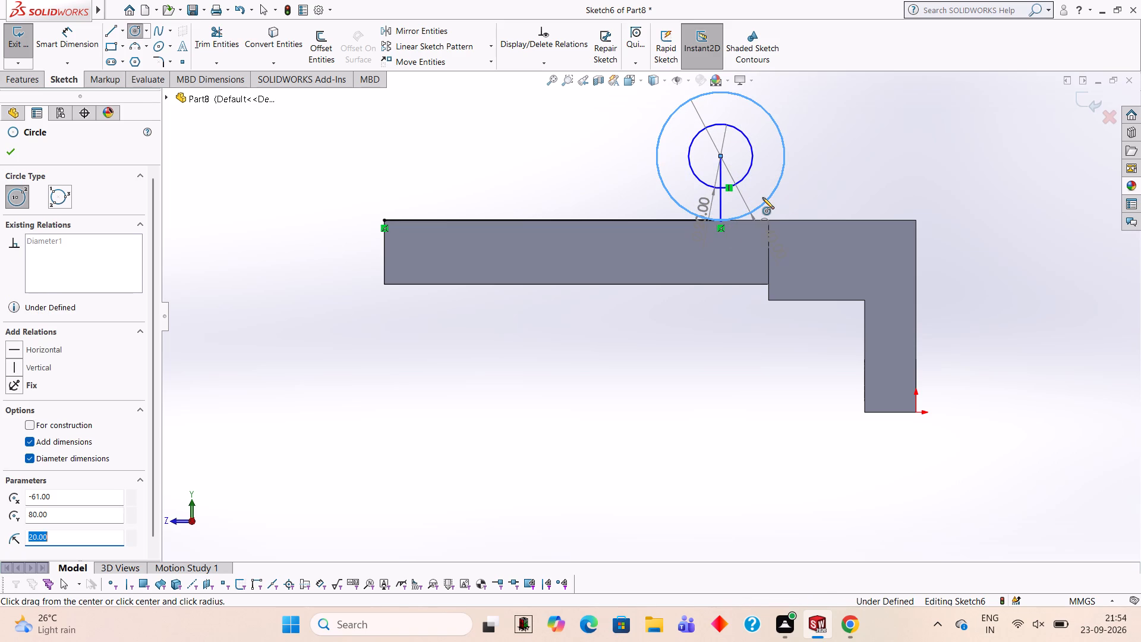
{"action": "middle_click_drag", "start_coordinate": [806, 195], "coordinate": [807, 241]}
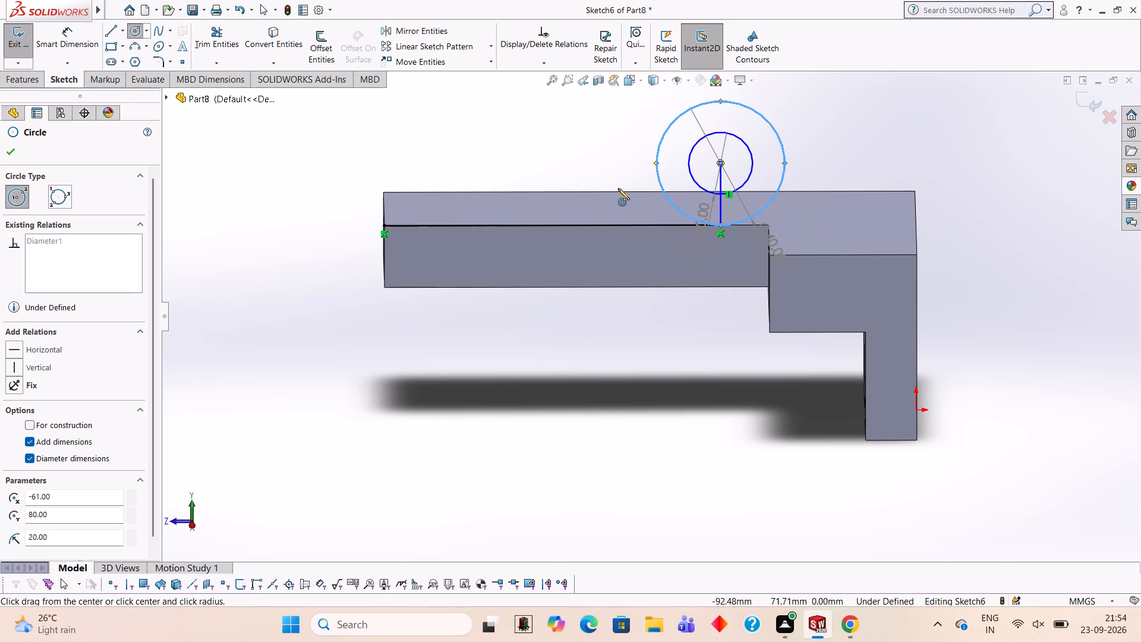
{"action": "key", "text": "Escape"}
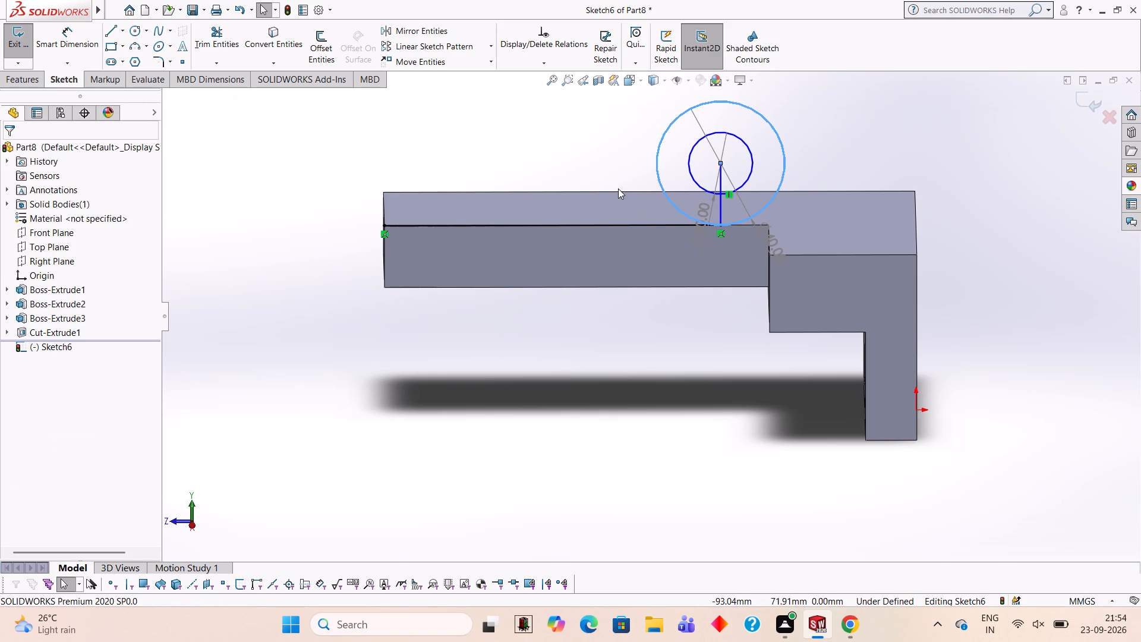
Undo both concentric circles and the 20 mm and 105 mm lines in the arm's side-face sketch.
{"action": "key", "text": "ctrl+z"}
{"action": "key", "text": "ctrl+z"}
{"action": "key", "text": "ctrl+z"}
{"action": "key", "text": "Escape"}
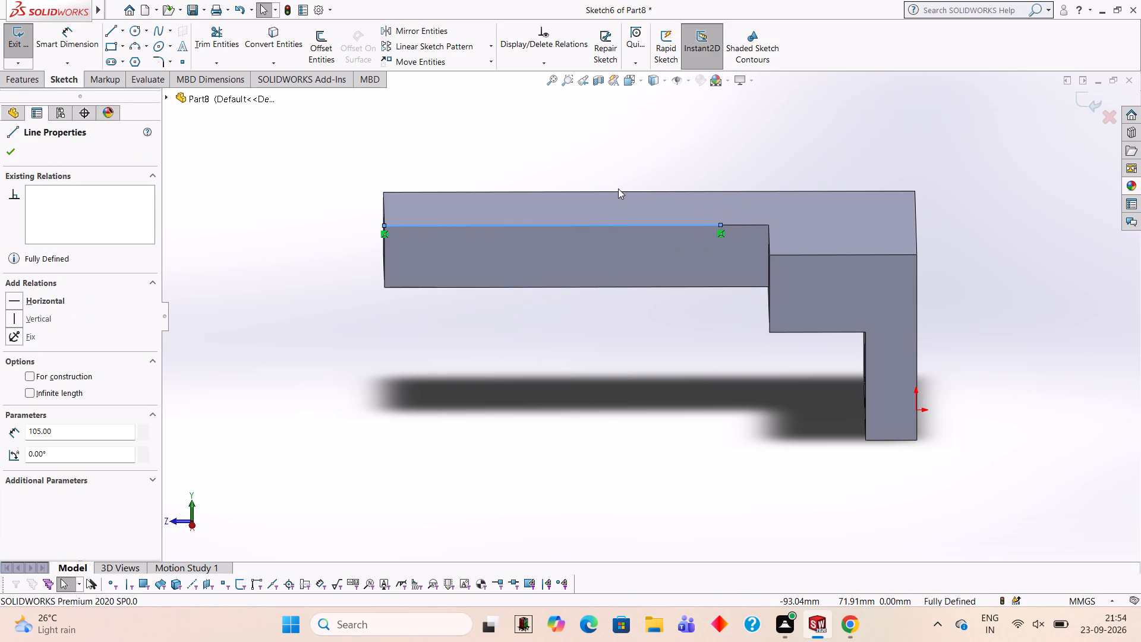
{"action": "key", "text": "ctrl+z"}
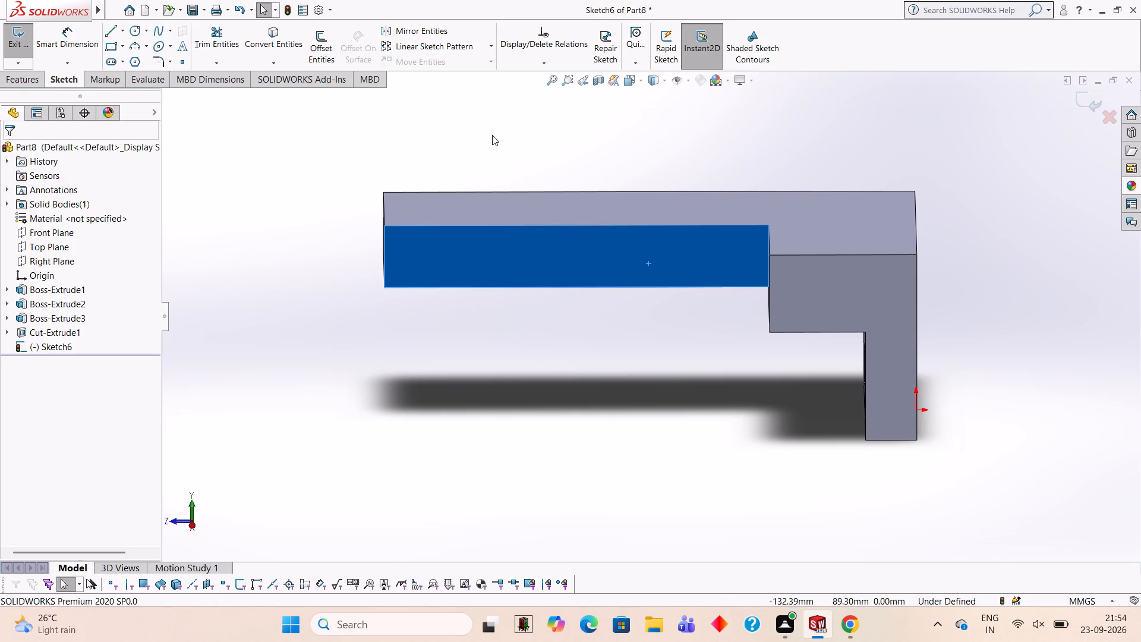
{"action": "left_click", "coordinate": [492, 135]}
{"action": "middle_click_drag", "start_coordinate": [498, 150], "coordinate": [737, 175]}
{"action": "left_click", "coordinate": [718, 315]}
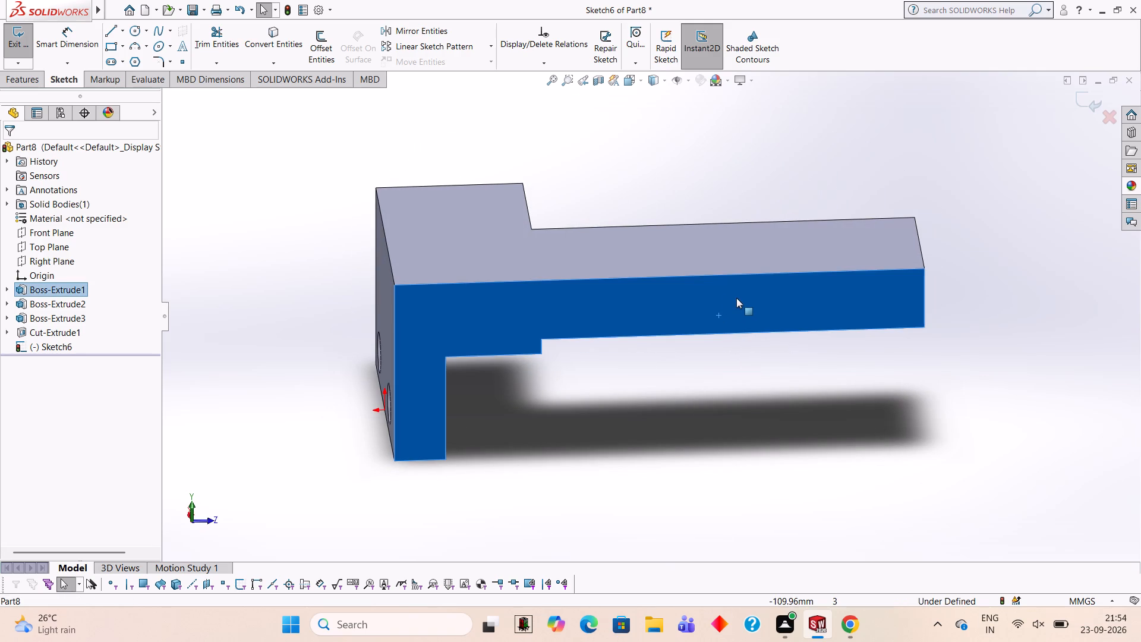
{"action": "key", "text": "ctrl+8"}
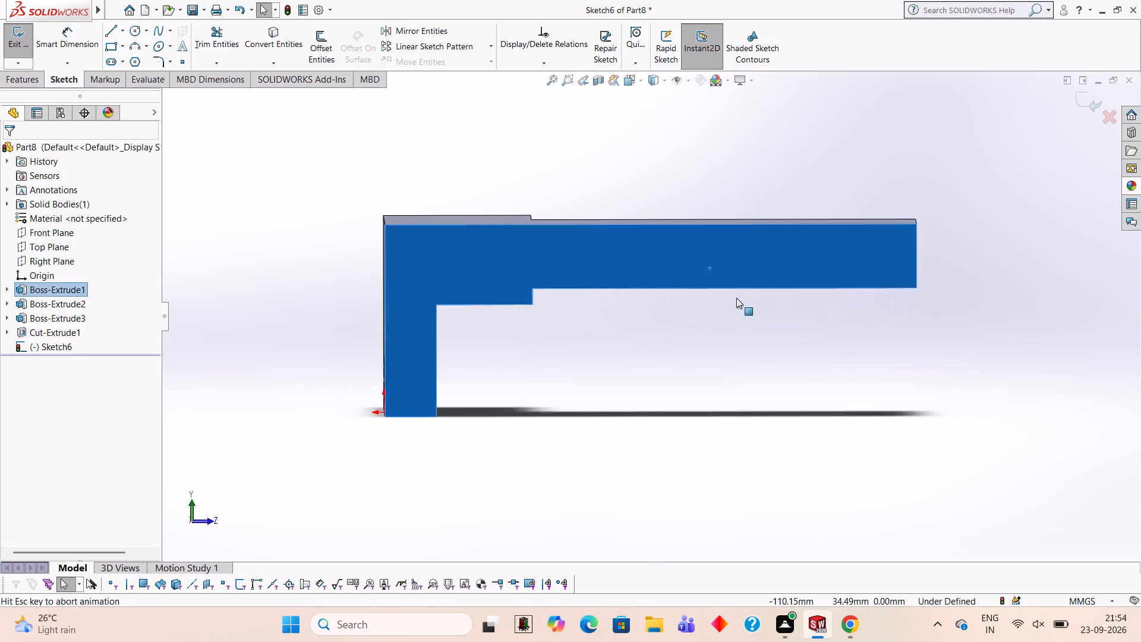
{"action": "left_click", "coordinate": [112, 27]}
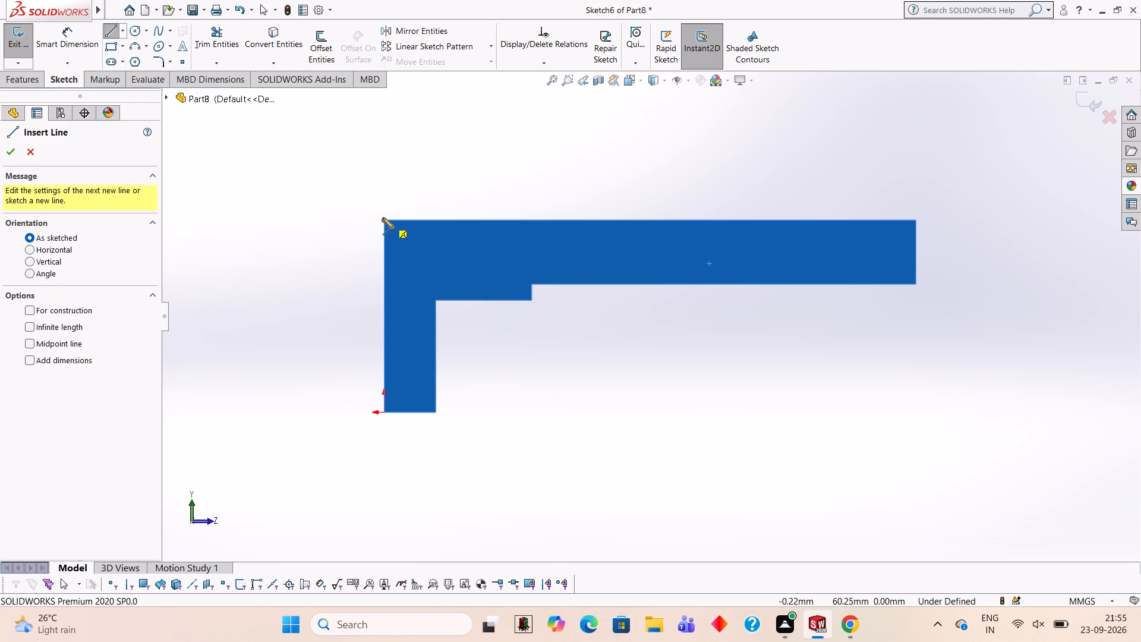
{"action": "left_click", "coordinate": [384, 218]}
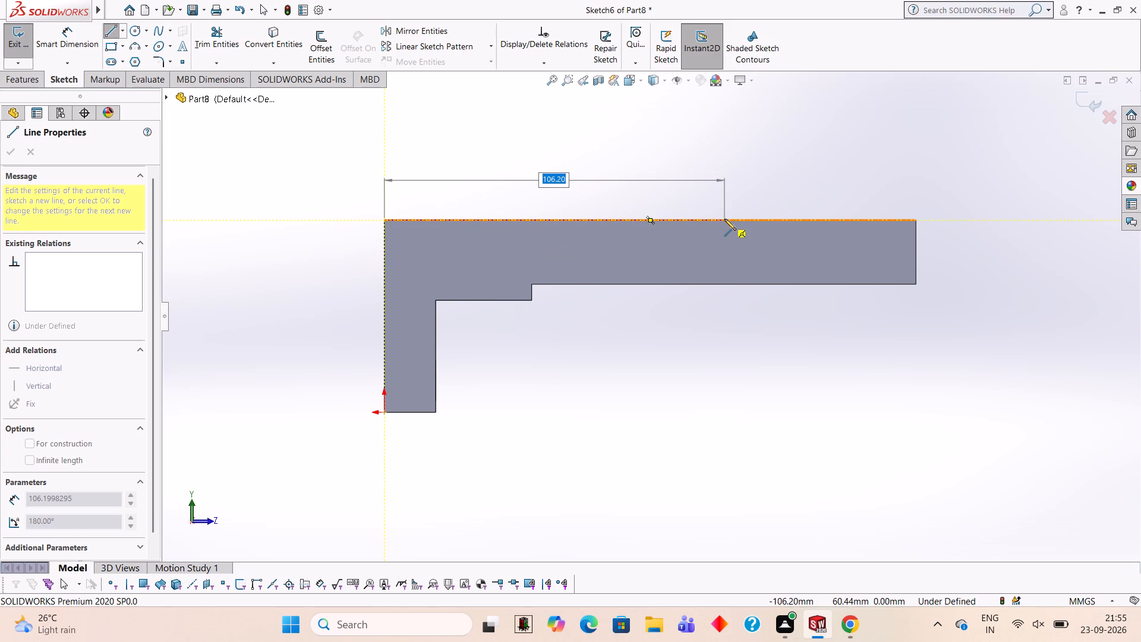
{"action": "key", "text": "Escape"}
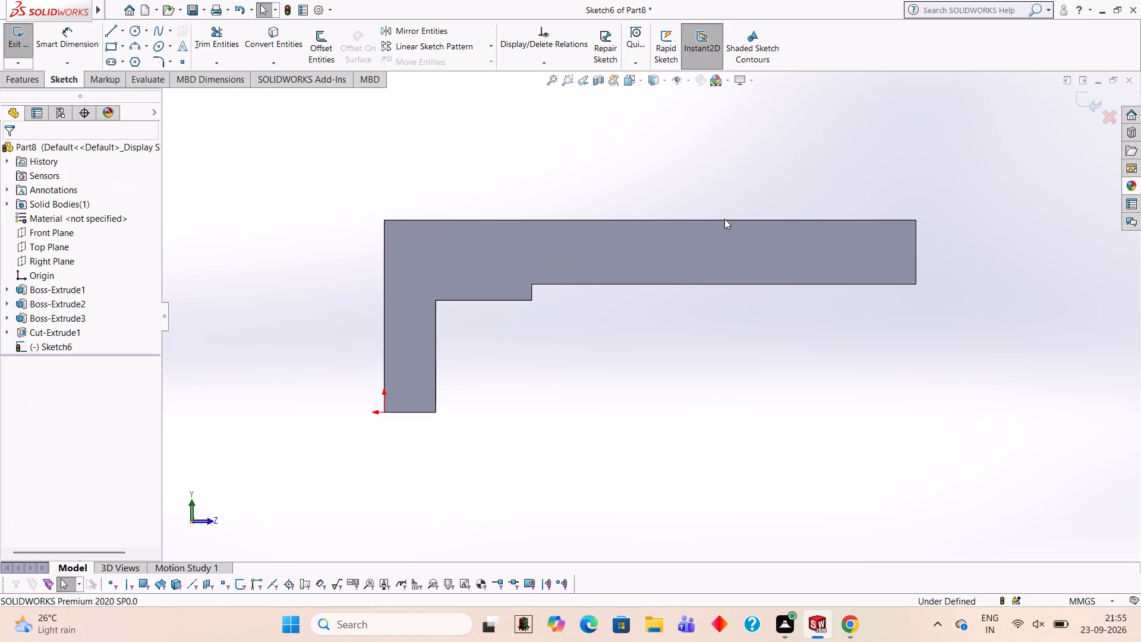
Compute 166 − 150 in Calculator and close it.
{"action": "type", "text": "166-150"}
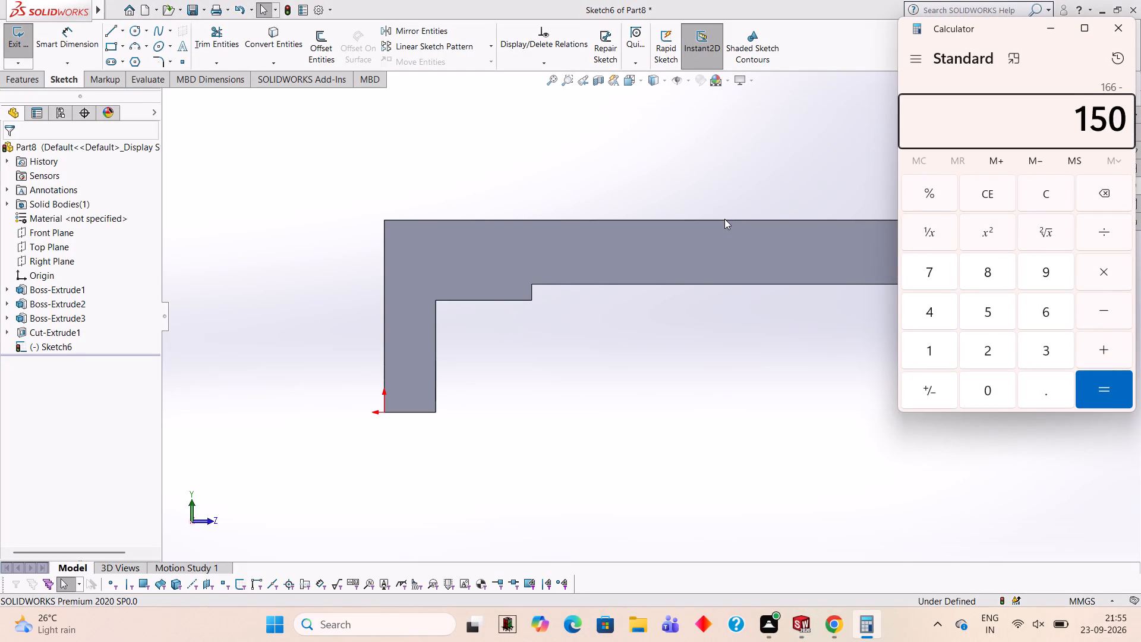
{"action": "key", "text": "Return"}
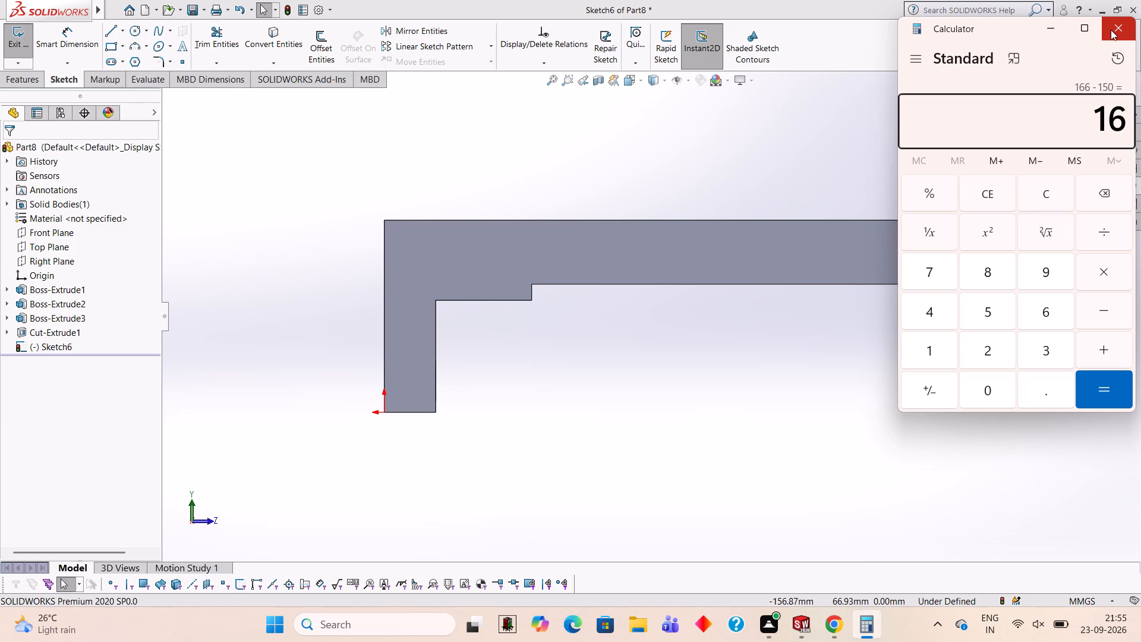
{"action": "left_click", "coordinate": [1111, 30]}
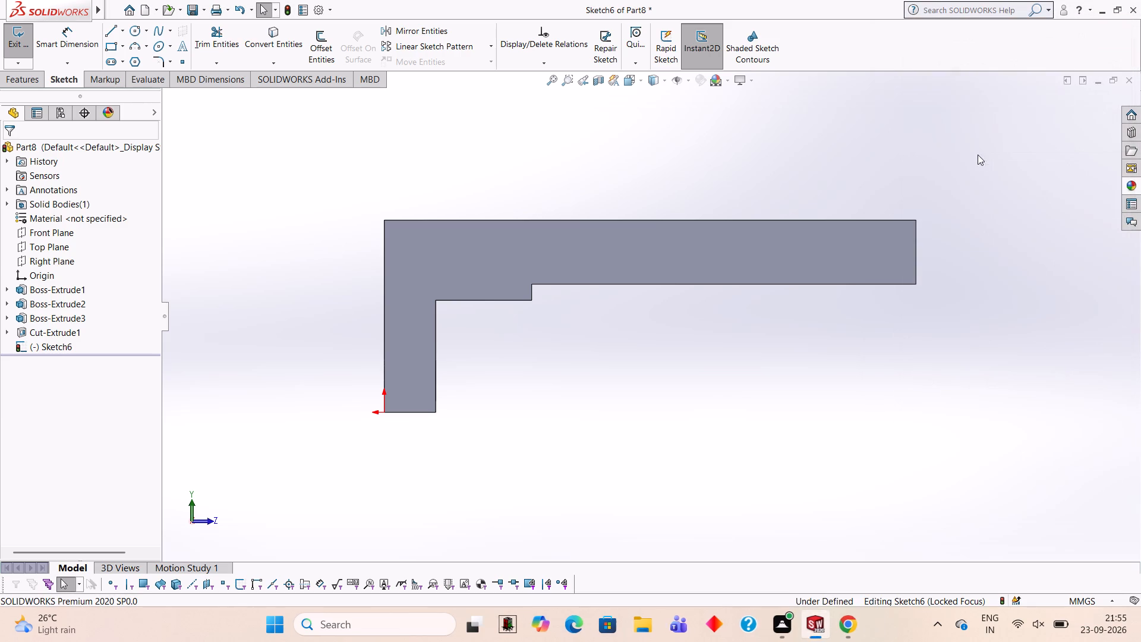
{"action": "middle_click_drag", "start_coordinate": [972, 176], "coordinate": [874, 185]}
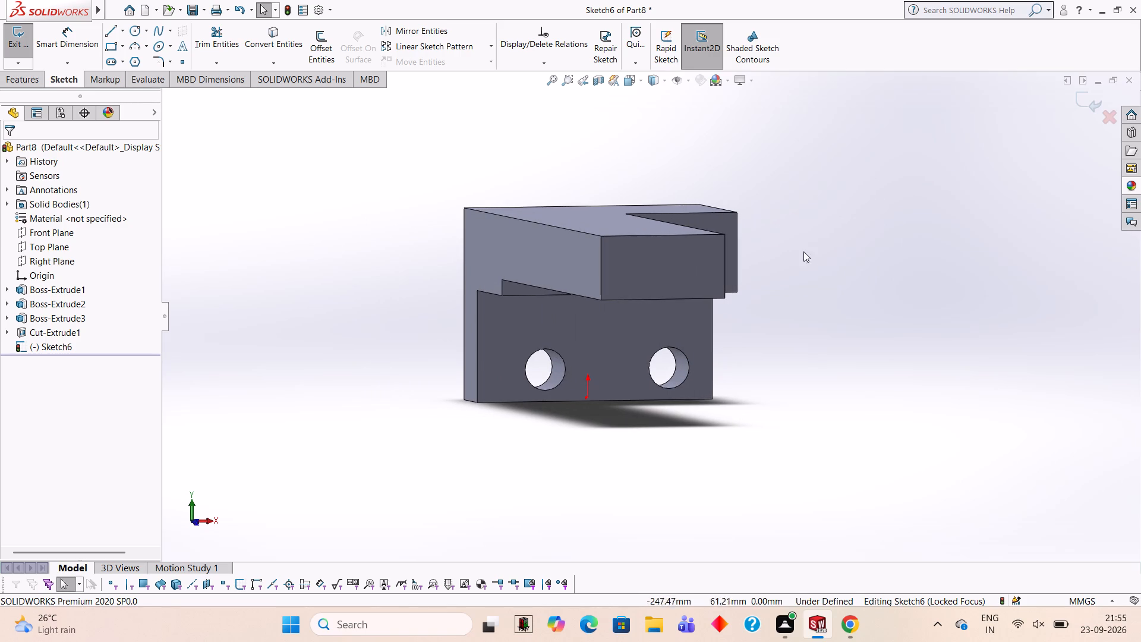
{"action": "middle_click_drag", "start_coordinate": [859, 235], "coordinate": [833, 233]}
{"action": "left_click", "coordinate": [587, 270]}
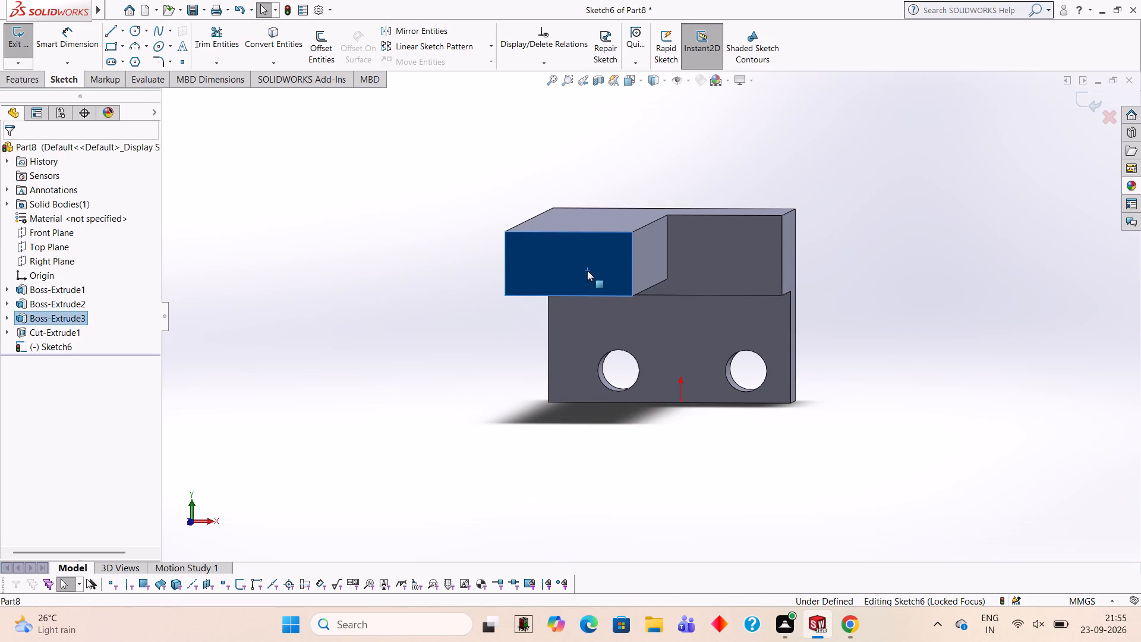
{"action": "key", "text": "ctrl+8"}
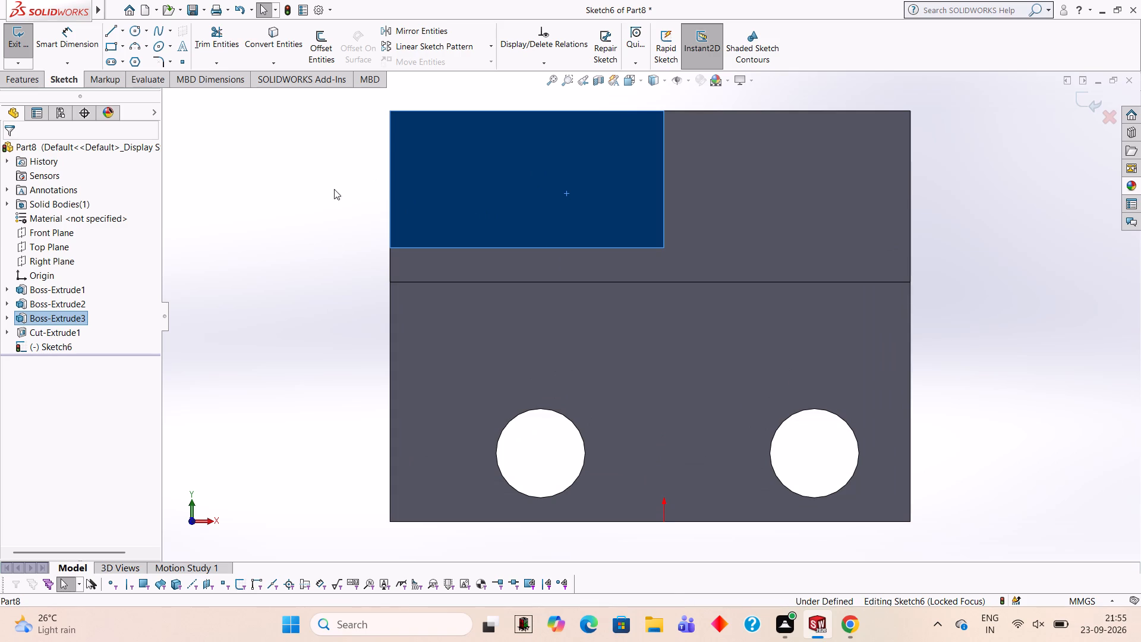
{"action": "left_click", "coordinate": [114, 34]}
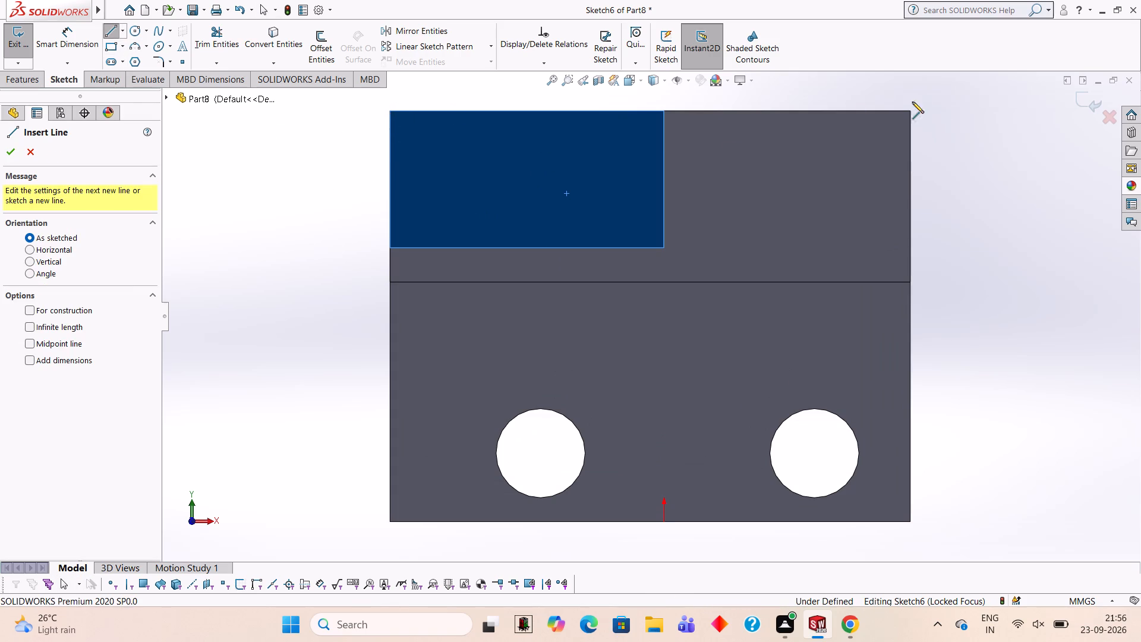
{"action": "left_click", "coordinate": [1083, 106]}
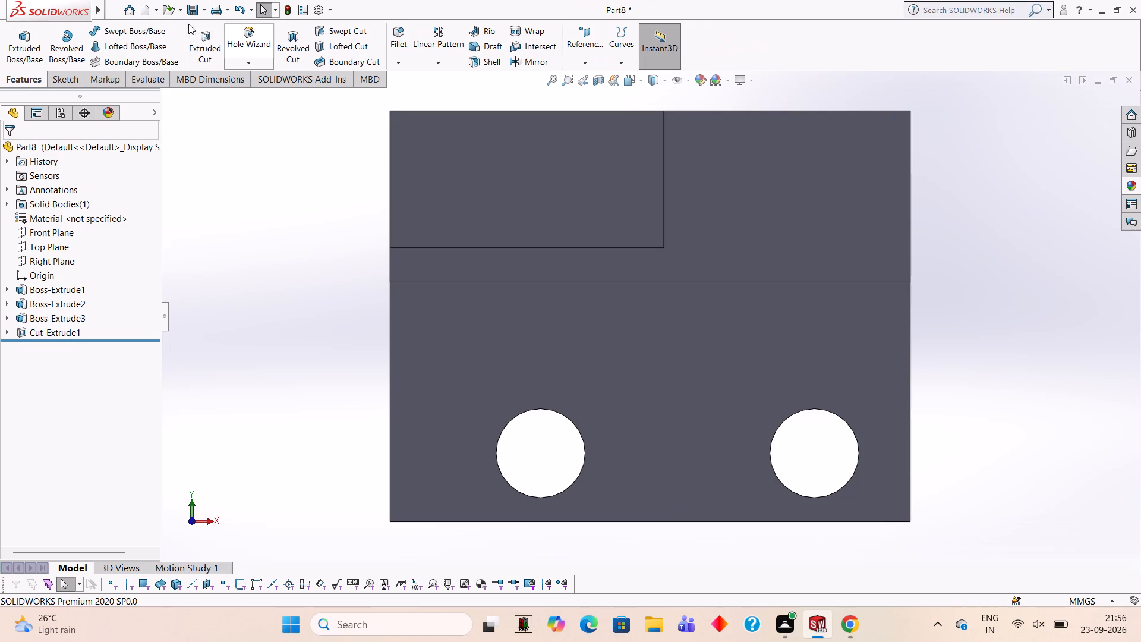
Sketch a closed rectangle of about 40 × 20 mm tracing the outline of the arm's free end face.
{"action": "left_click", "coordinate": [41, 80]}
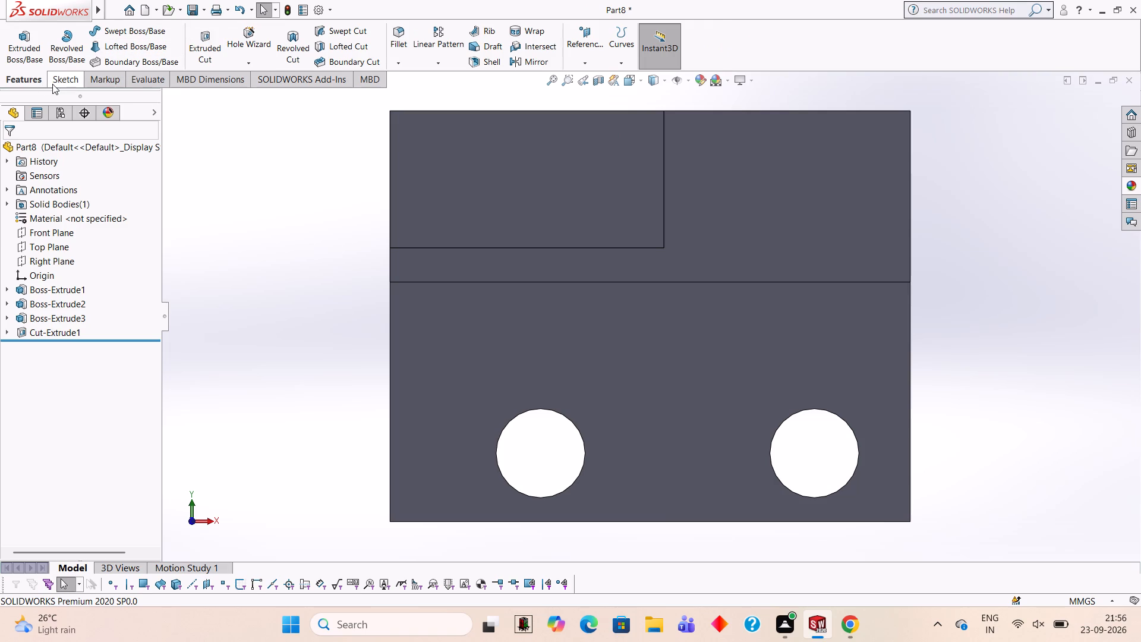
{"action": "left_click", "coordinate": [56, 84]}
{"action": "left_click", "coordinate": [109, 35]}
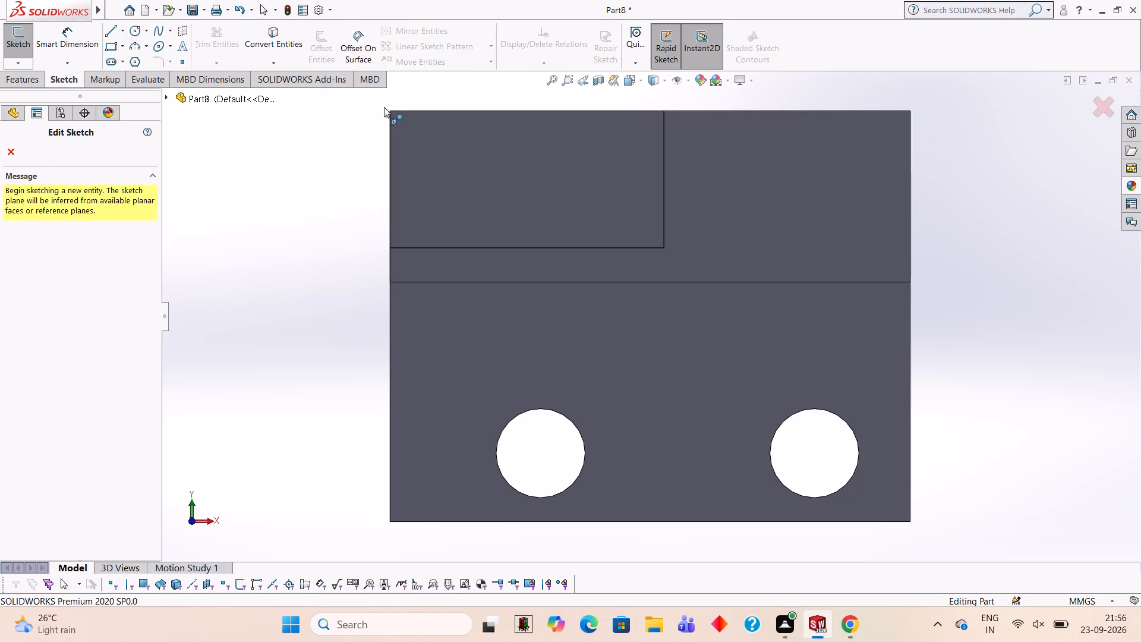
{"action": "left_click", "coordinate": [390, 111]}
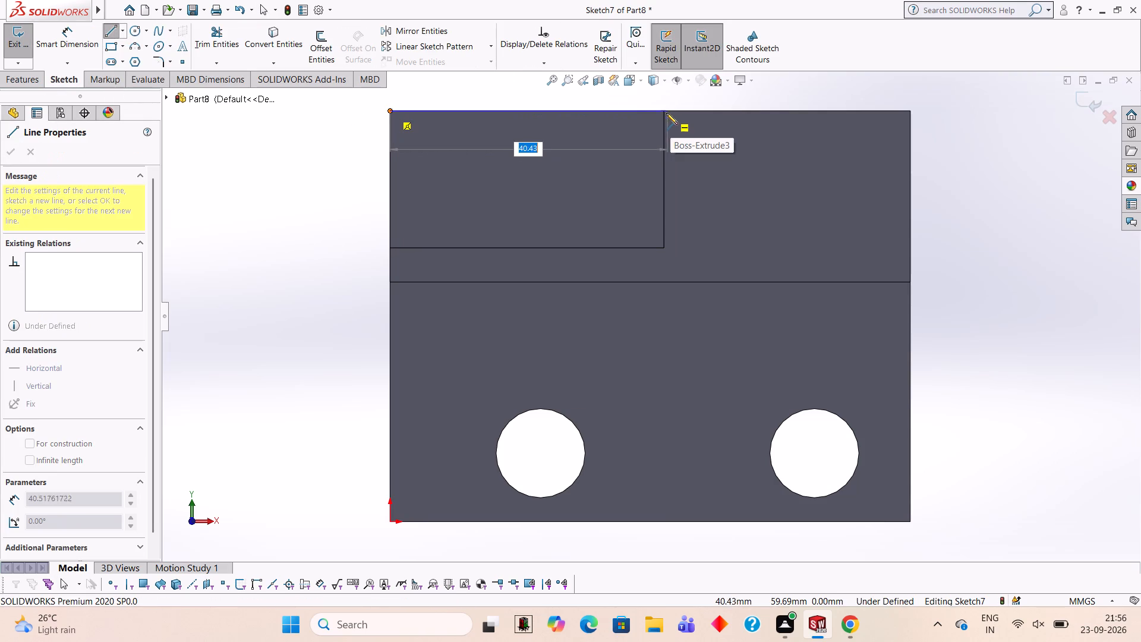
{"action": "left_click", "coordinate": [663, 111]}
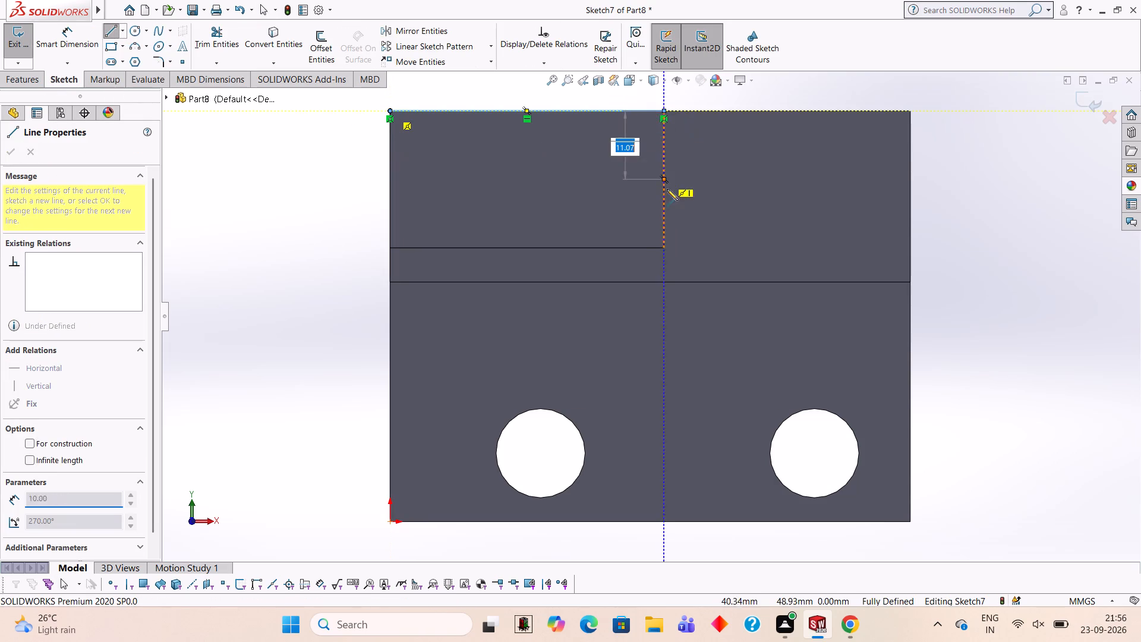
{"action": "left_click", "coordinate": [663, 248]}
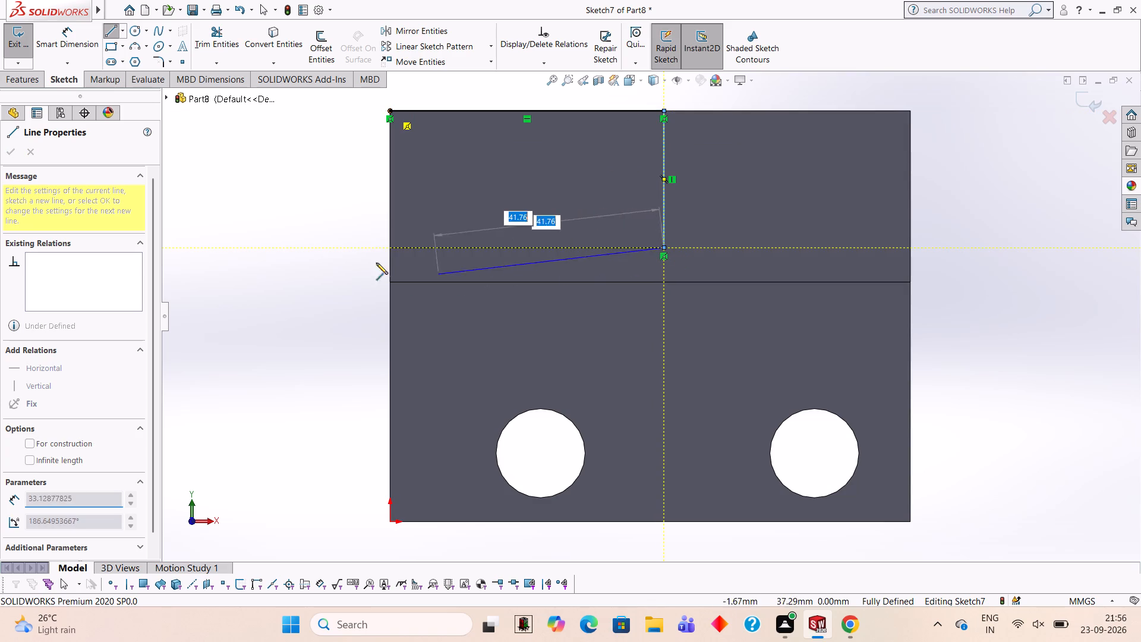
{"action": "left_click", "coordinate": [390, 248]}
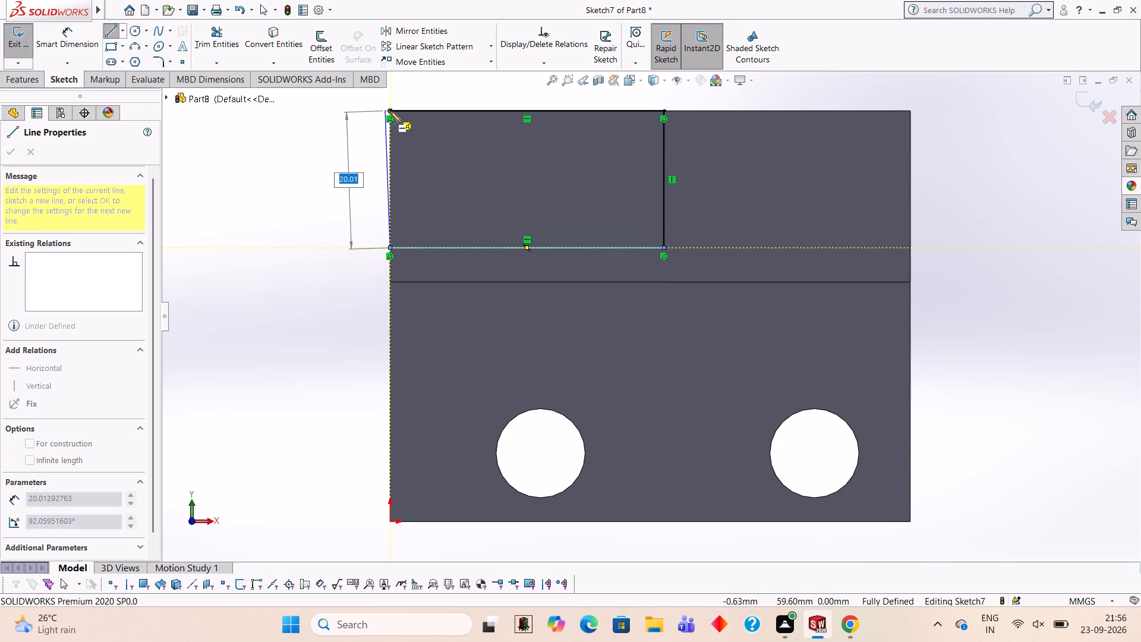
{"action": "left_click", "coordinate": [391, 111]}
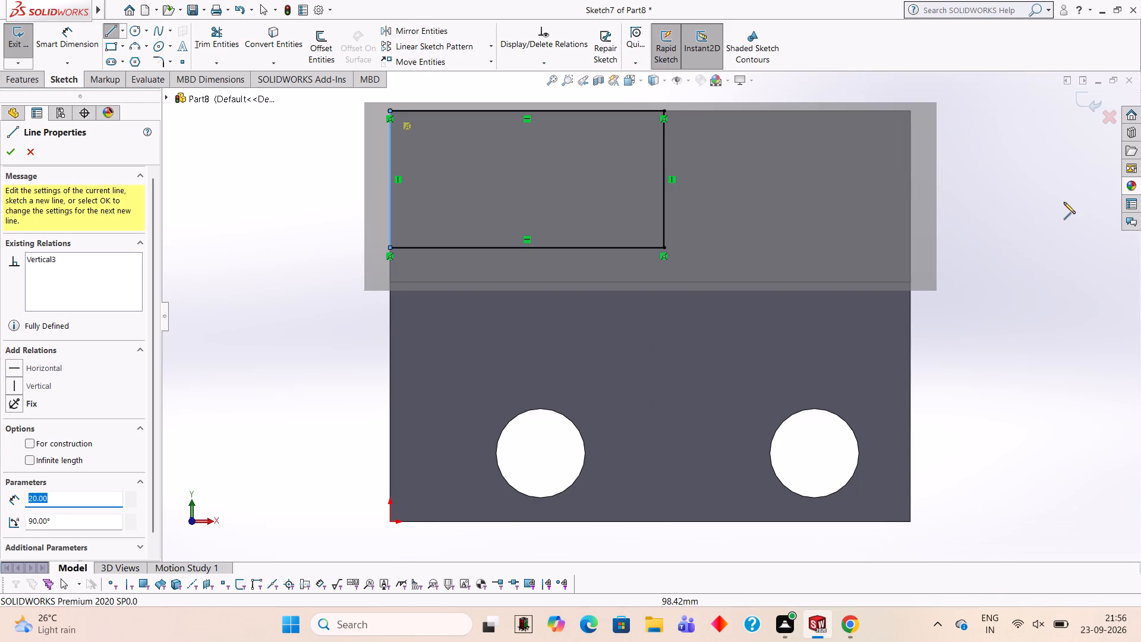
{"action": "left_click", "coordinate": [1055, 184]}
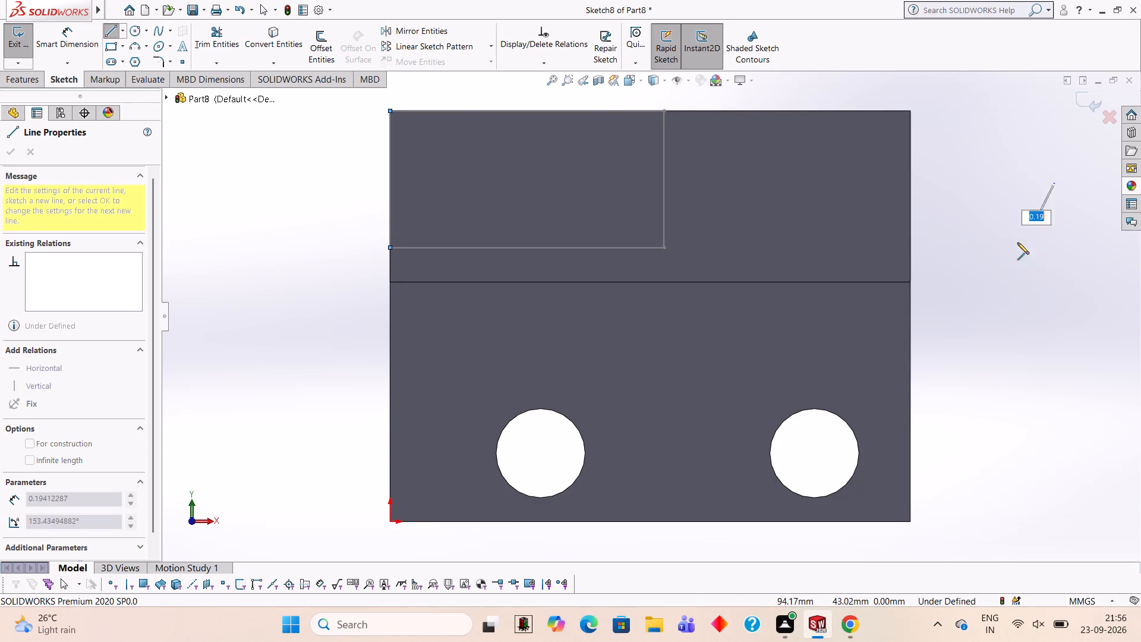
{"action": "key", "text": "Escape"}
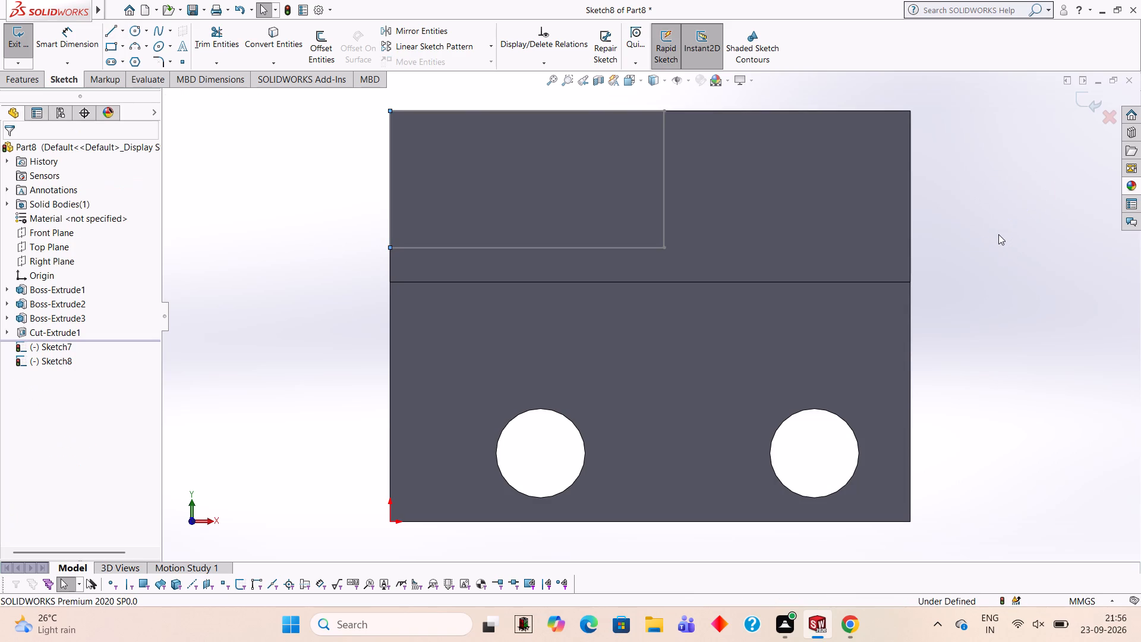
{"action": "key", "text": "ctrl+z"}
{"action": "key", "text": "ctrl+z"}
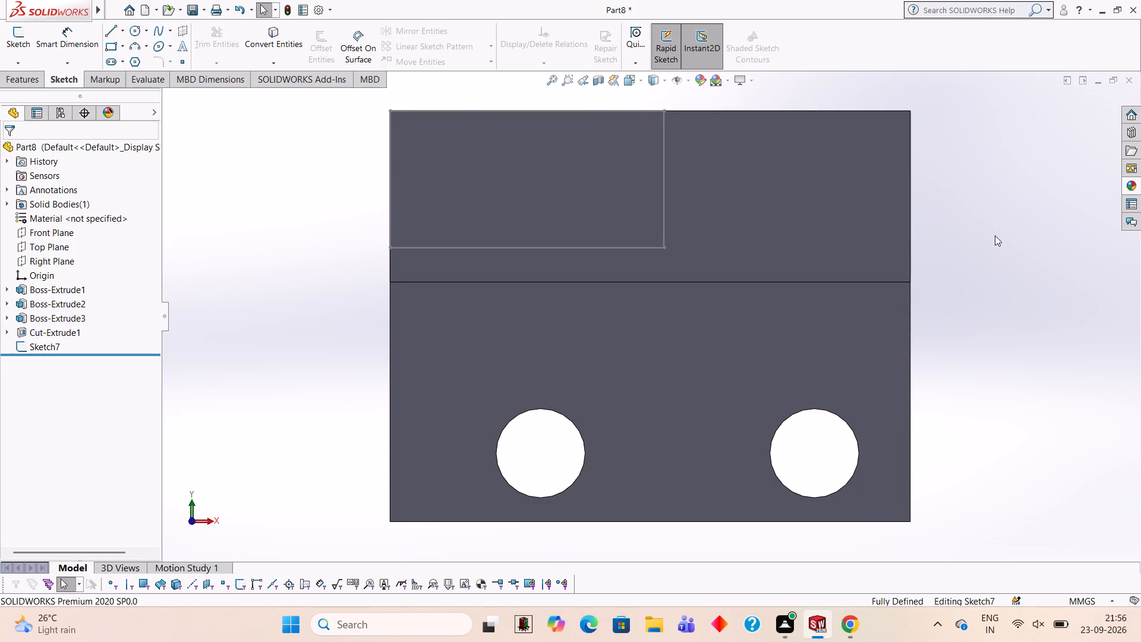
Cut-extrude the rectangle on the arm's free end to a blind depth of 16 mm.
{"action": "left_click", "coordinate": [33, 80]}
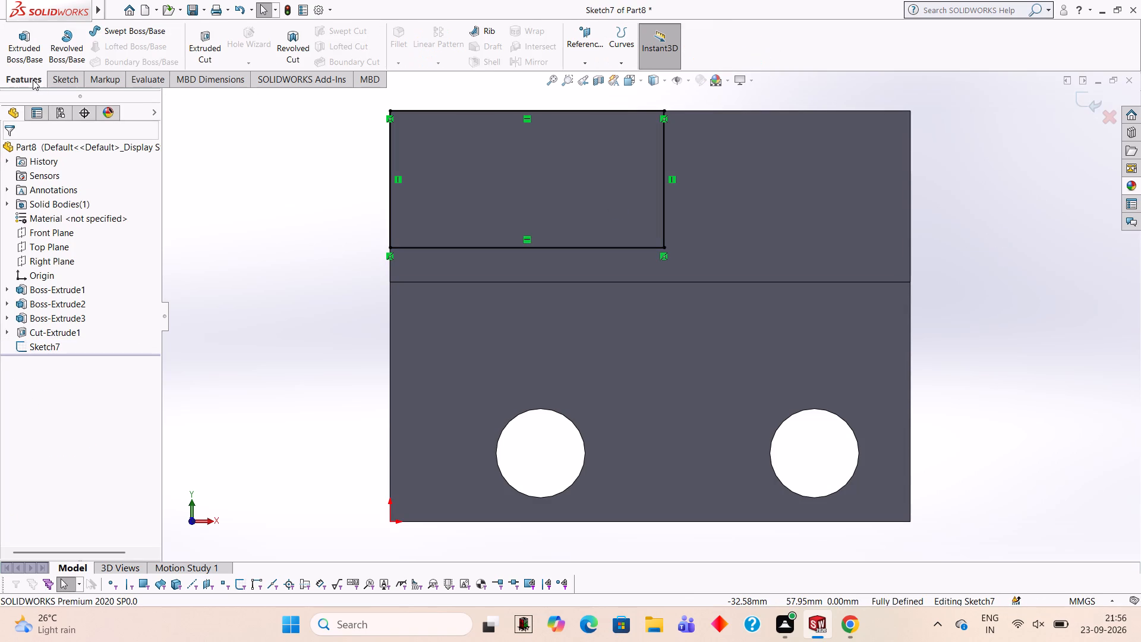
{"action": "left_click", "coordinate": [213, 44]}
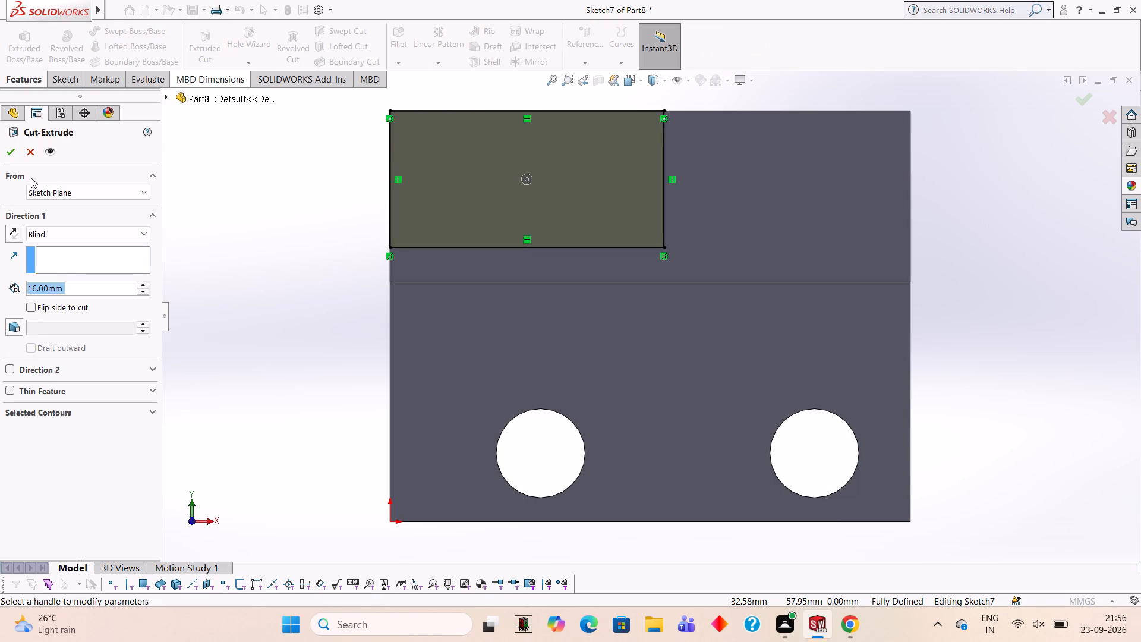
{"action": "left_click", "coordinate": [9, 149]}
Start a new sketch on the arm's inner side face and view it face-on.
{"action": "left_click", "coordinate": [257, 200]}
{"action": "middle_click_drag", "start_coordinate": [254, 200], "coordinate": [364, 310]}
{"action": "scroll", "coordinate": [360, 297], "scroll_direction": "up", "scroll_amount": 3}
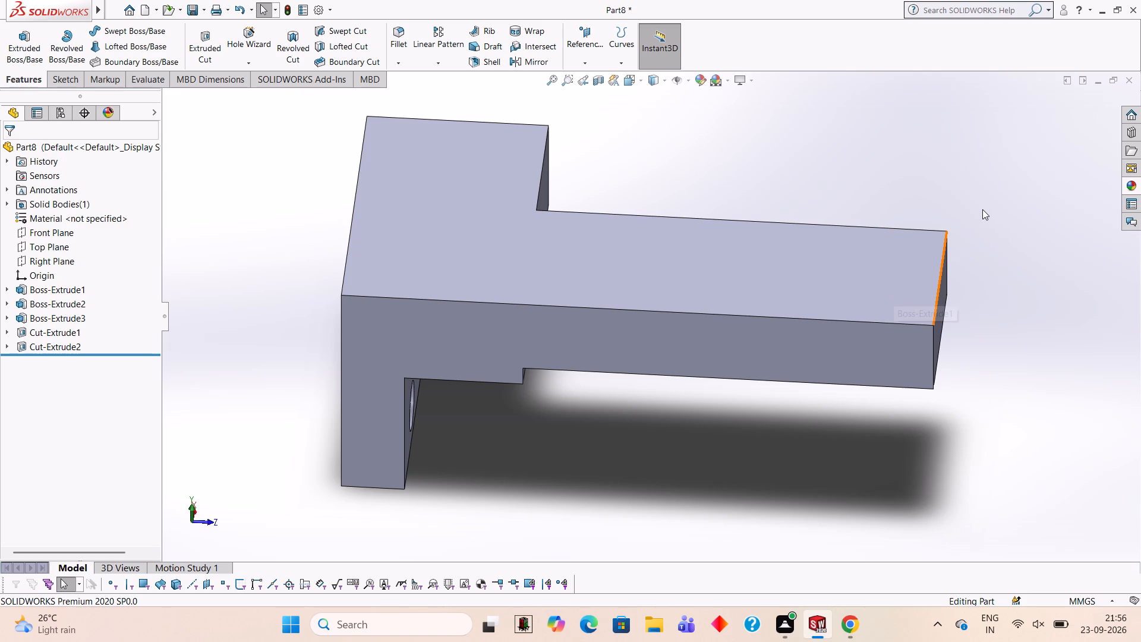
{"action": "middle_click_drag", "start_coordinate": [1063, 248], "coordinate": [846, 245]}
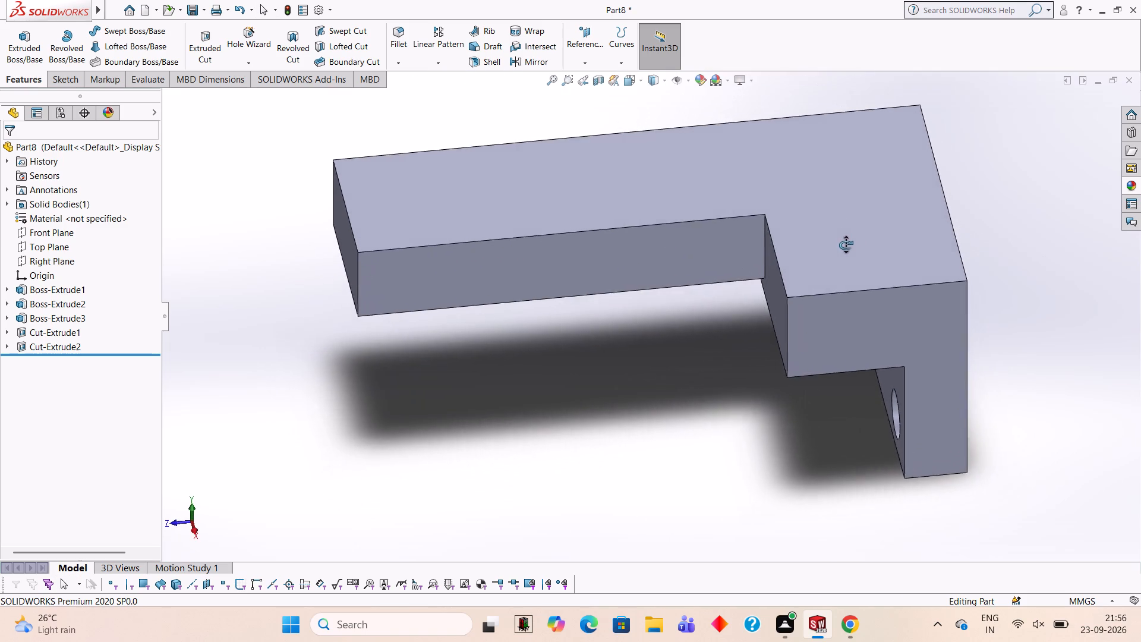
{"action": "middle_click_drag", "start_coordinate": [846, 245], "coordinate": [836, 224]}
{"action": "left_click", "coordinate": [593, 255]}
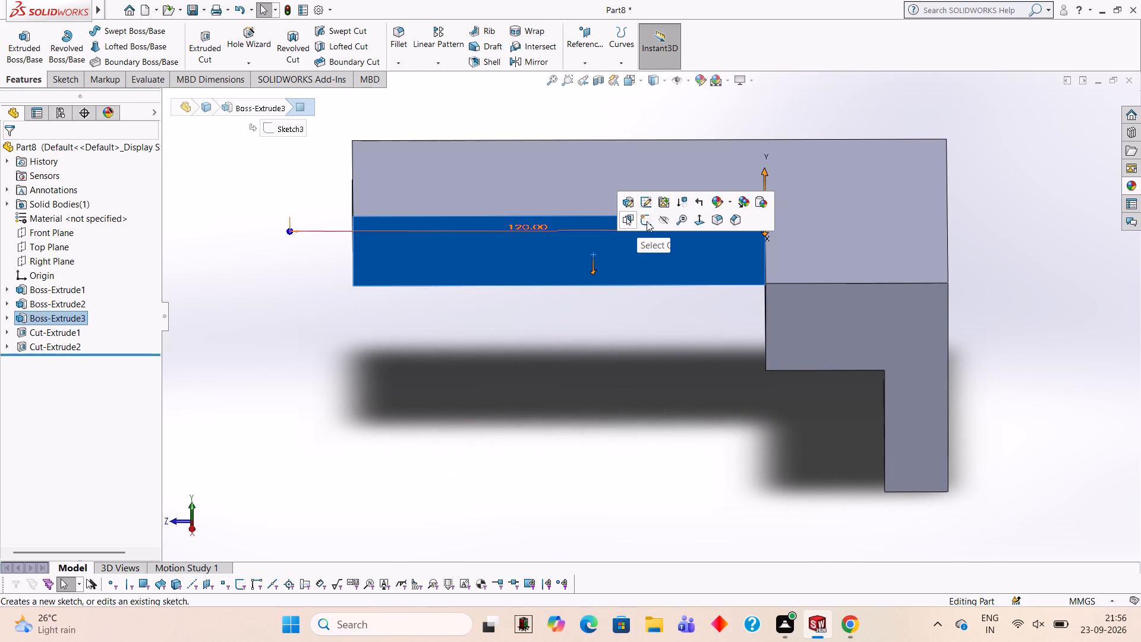
{"action": "left_click", "coordinate": [643, 221]}
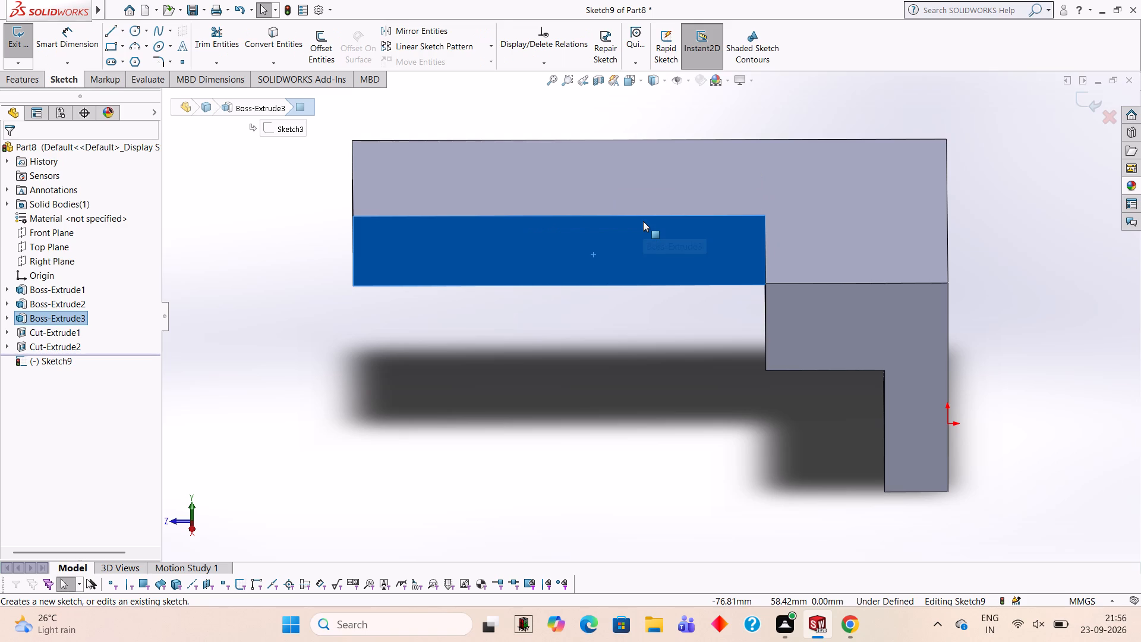
{"action": "key", "text": "ctrl+8"}
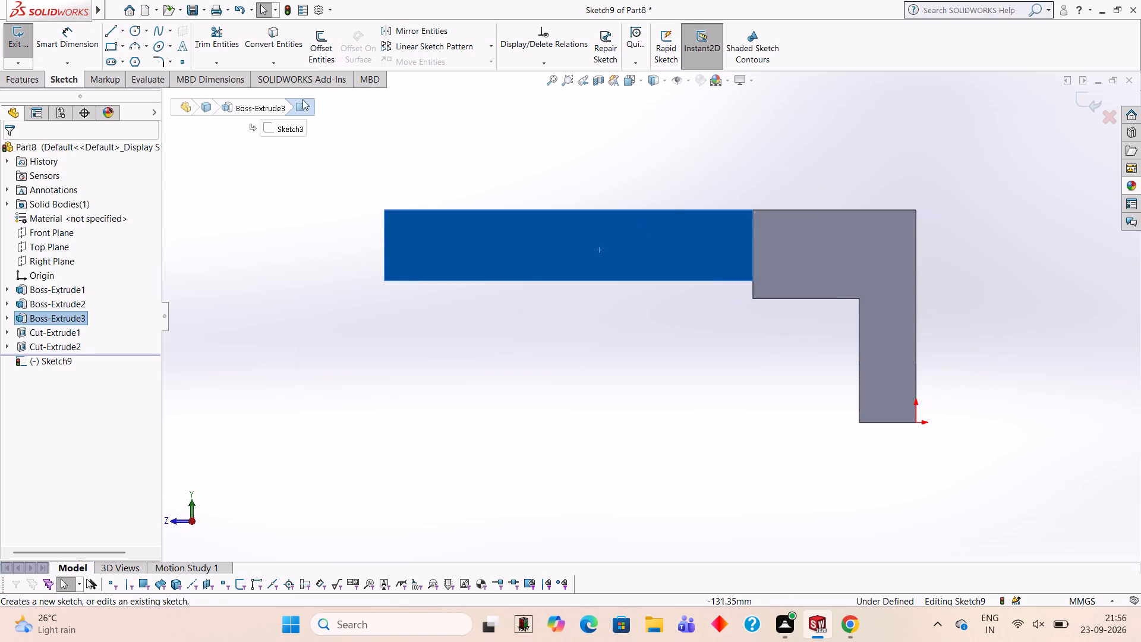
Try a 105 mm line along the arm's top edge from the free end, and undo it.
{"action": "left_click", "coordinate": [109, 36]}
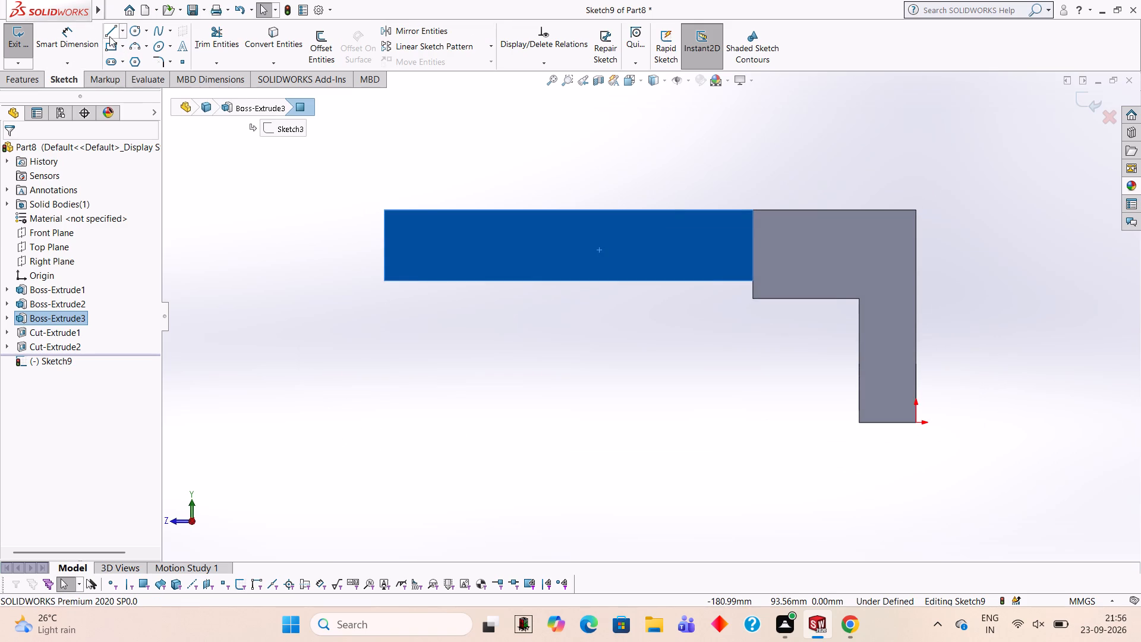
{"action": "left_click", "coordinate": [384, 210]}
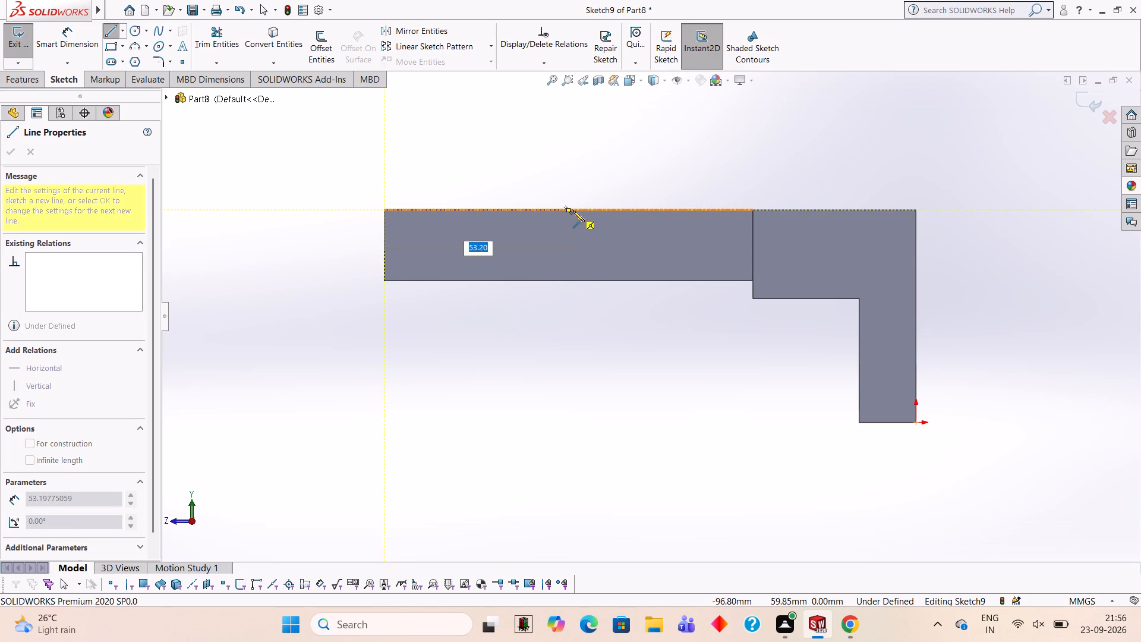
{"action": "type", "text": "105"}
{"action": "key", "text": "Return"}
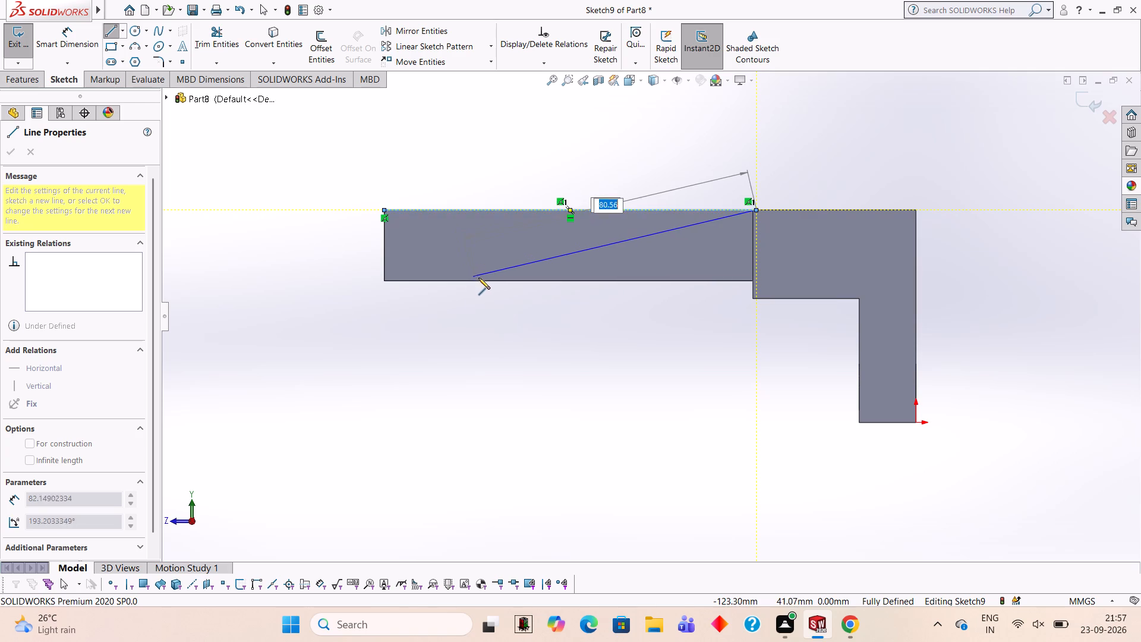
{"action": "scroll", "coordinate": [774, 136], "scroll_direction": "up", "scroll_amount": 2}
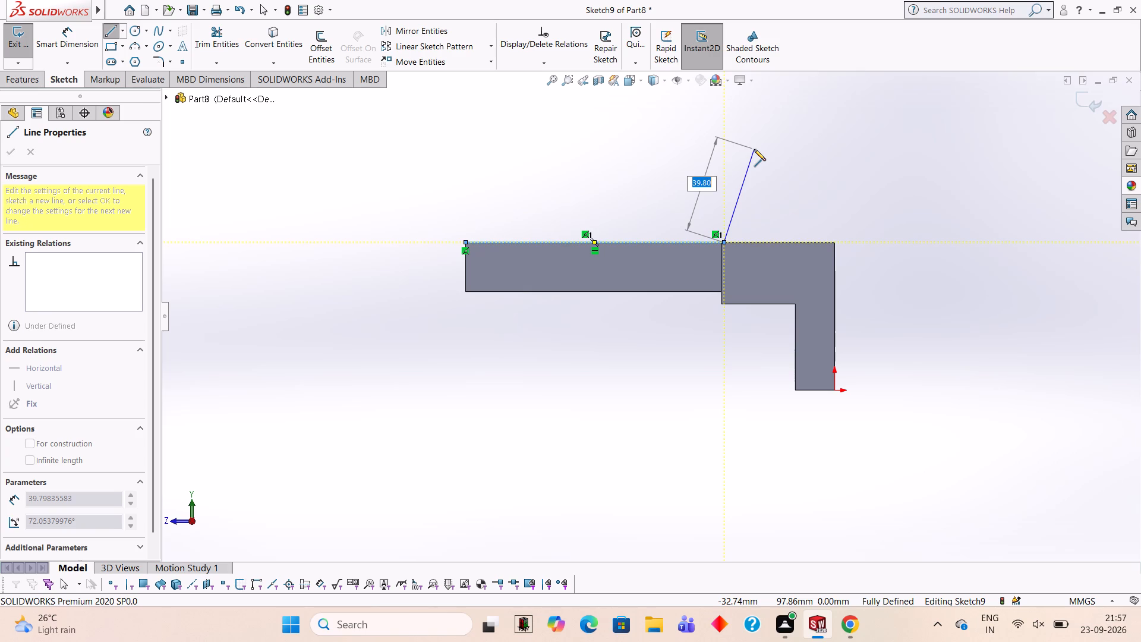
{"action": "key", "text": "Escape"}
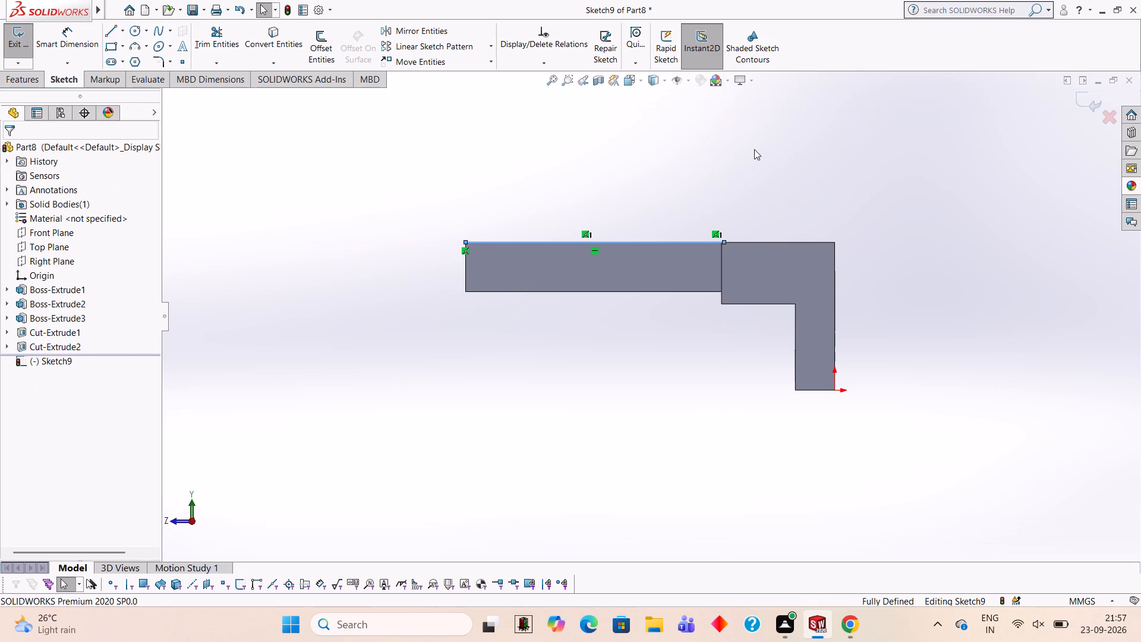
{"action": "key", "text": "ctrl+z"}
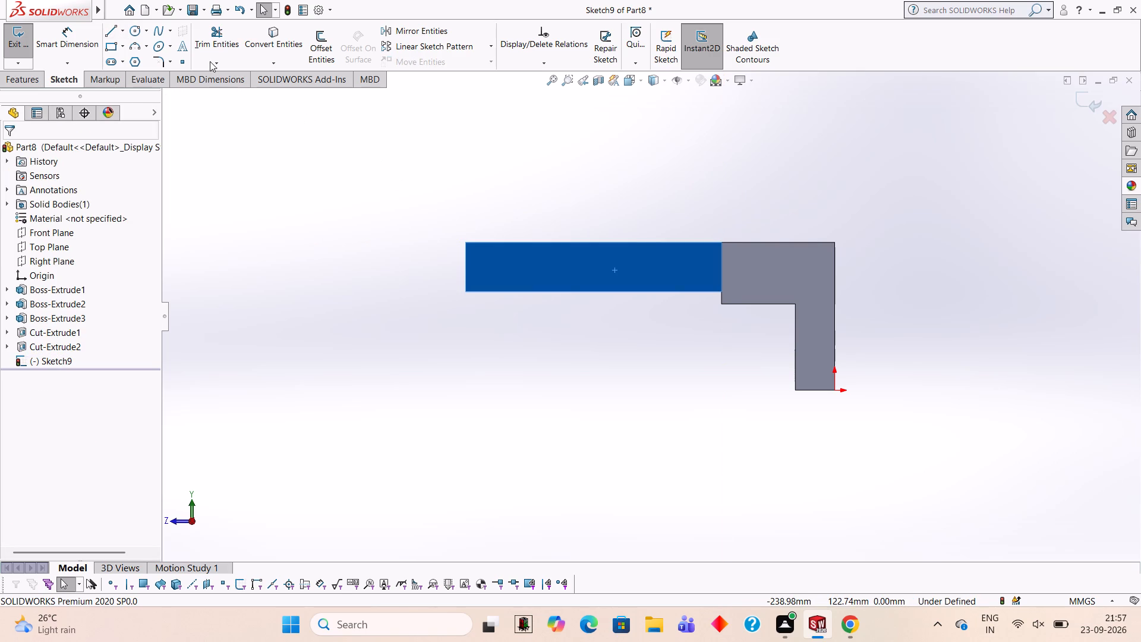
Draw an 80 mm line along the arm's top edge from the free end, and a 20 mm vertical line up from its inner end.
{"action": "left_click", "coordinate": [114, 26]}
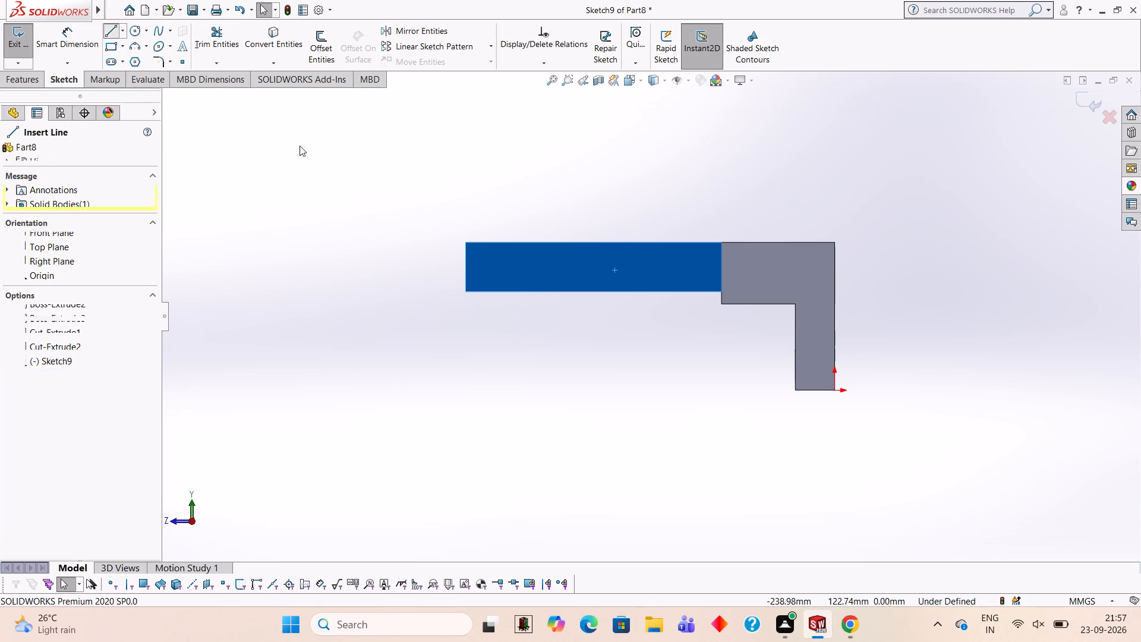
{"action": "left_click", "coordinate": [464, 240]}
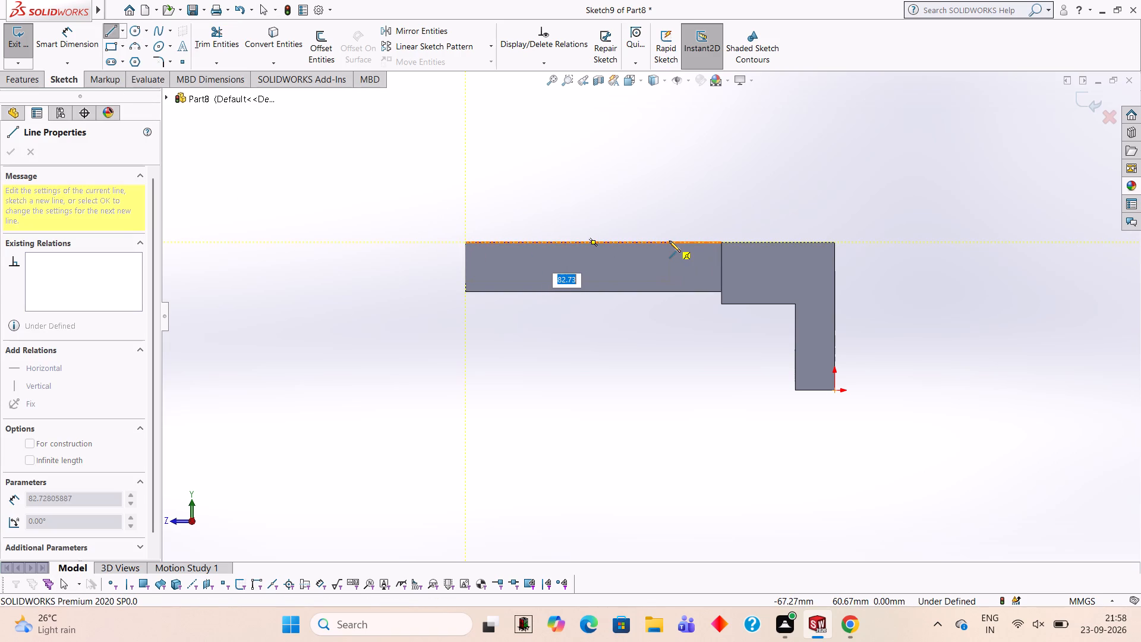
{"action": "type", "text": "80"}
{"action": "key", "text": "Return"}
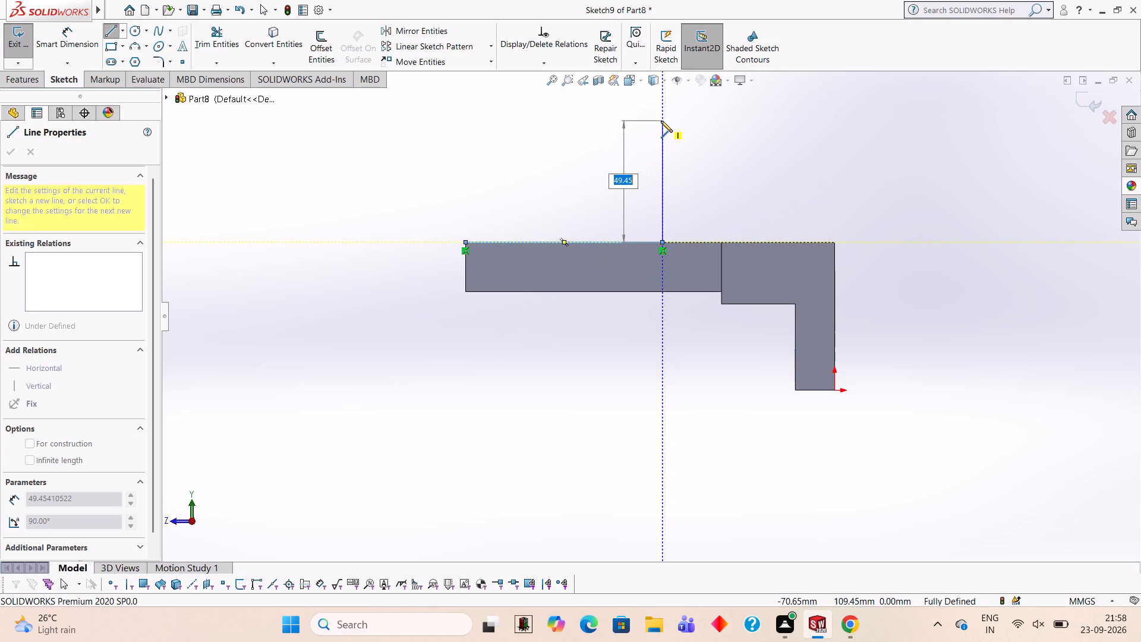
{"action": "type", "text": "20"}
{"action": "key", "text": "Return"}
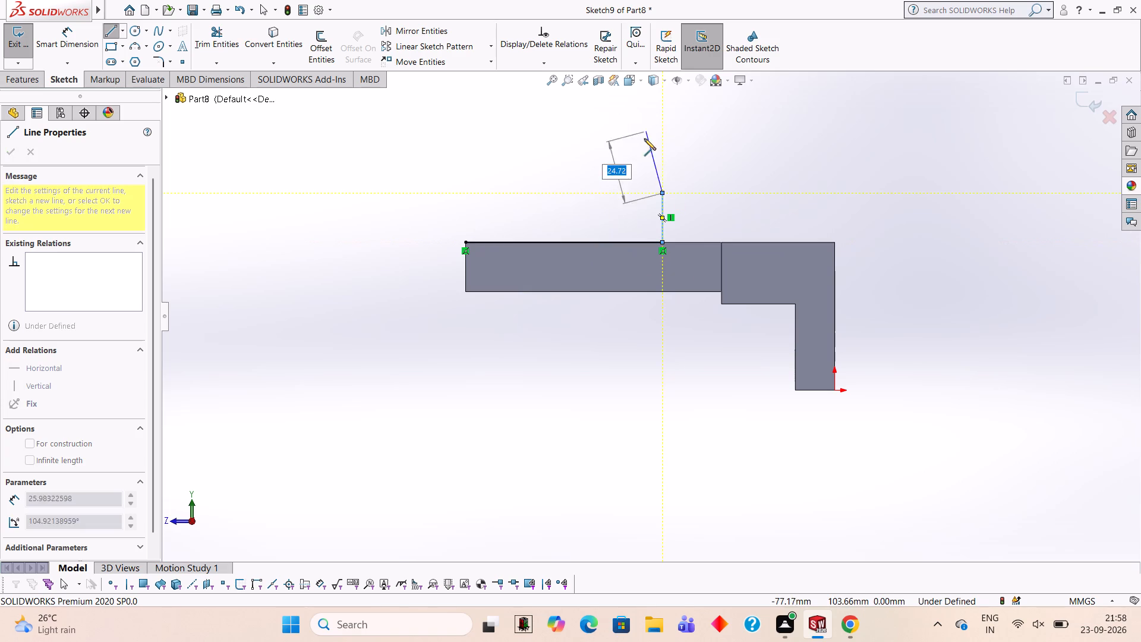
{"action": "key", "text": "Escape"}
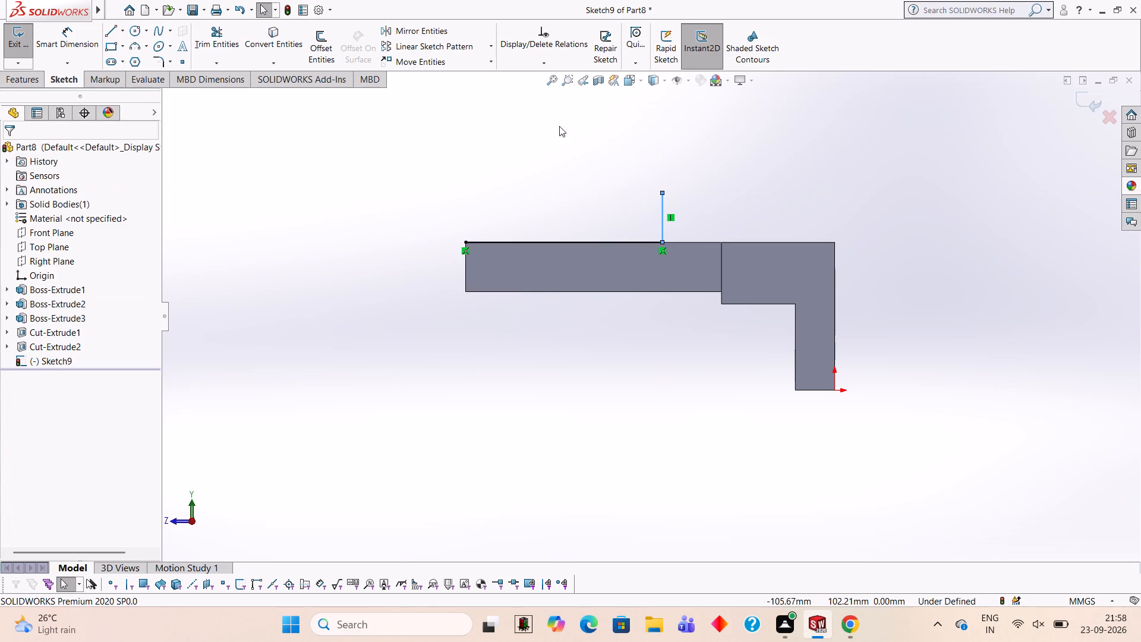
Draw a 40 mm diameter circle centred on the vertical line's upper end.
{"action": "left_click", "coordinate": [135, 26]}
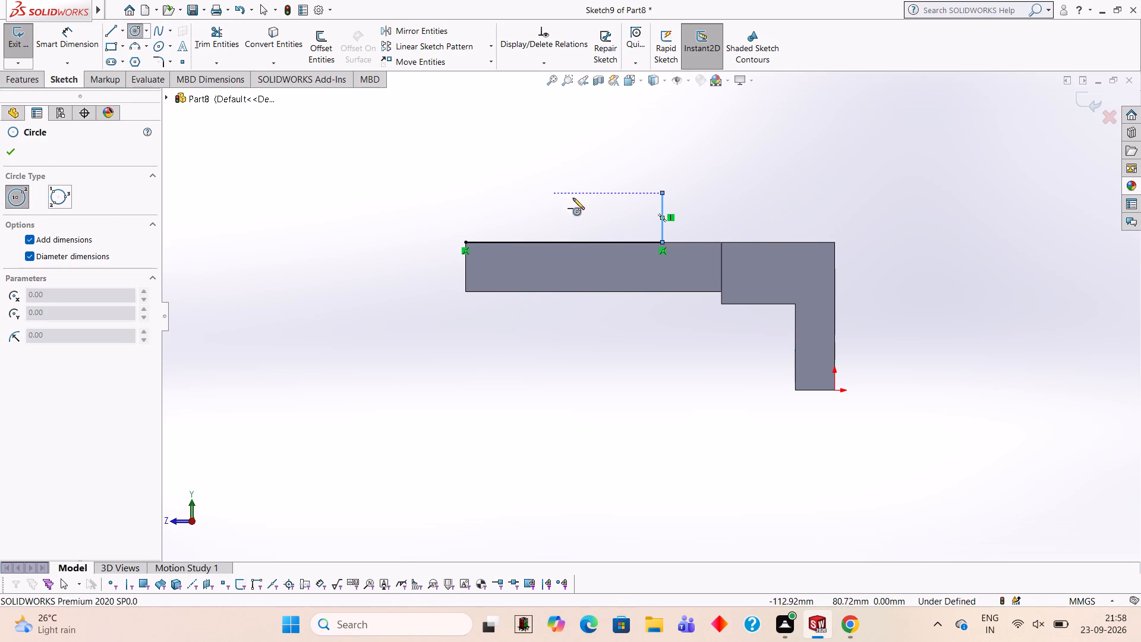
{"action": "left_click", "coordinate": [661, 191]}
{"action": "type", "text": "40"}
{"action": "key", "text": "Return"}
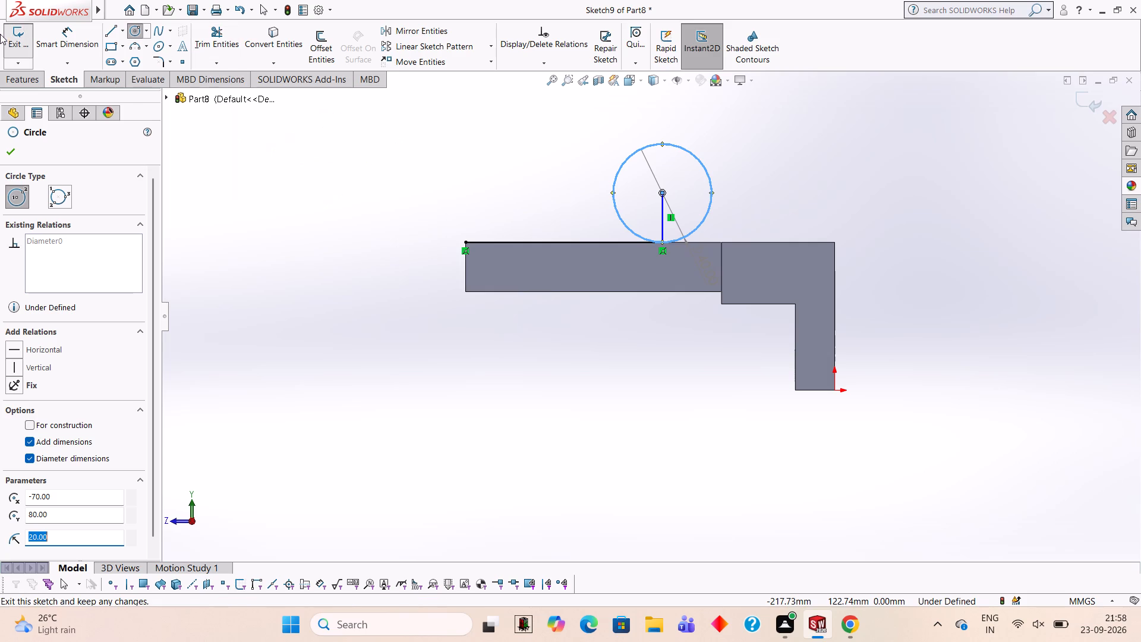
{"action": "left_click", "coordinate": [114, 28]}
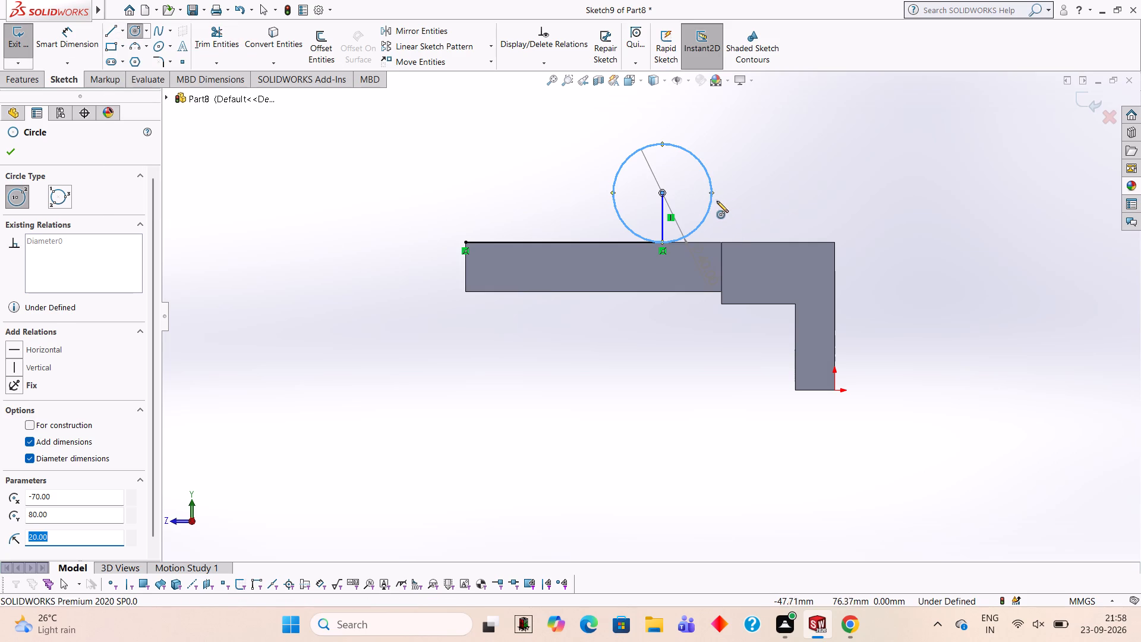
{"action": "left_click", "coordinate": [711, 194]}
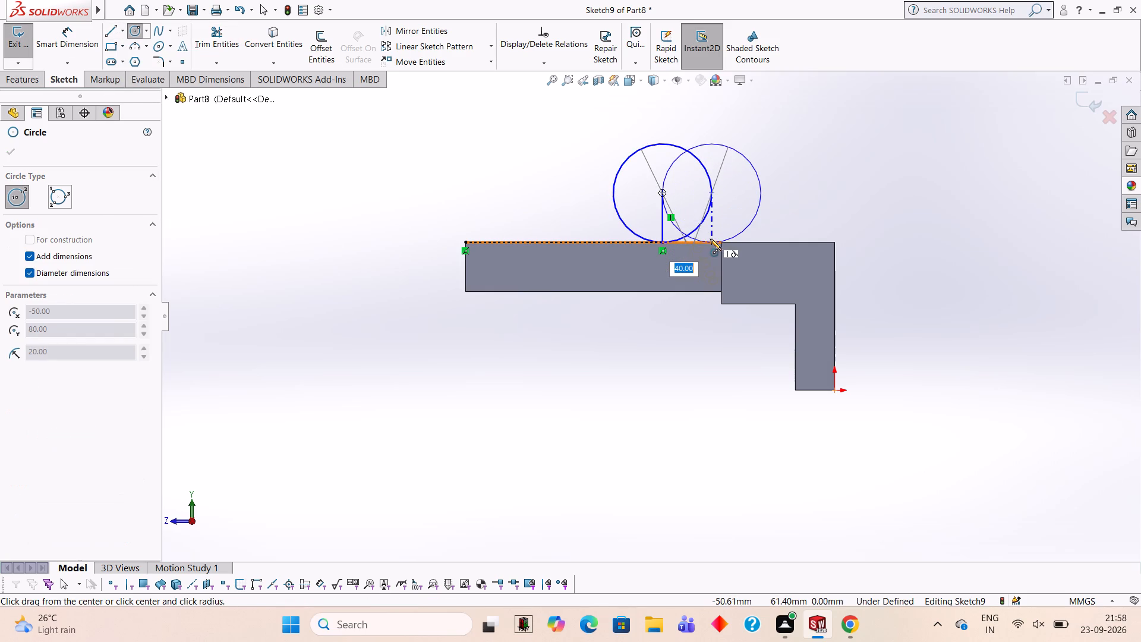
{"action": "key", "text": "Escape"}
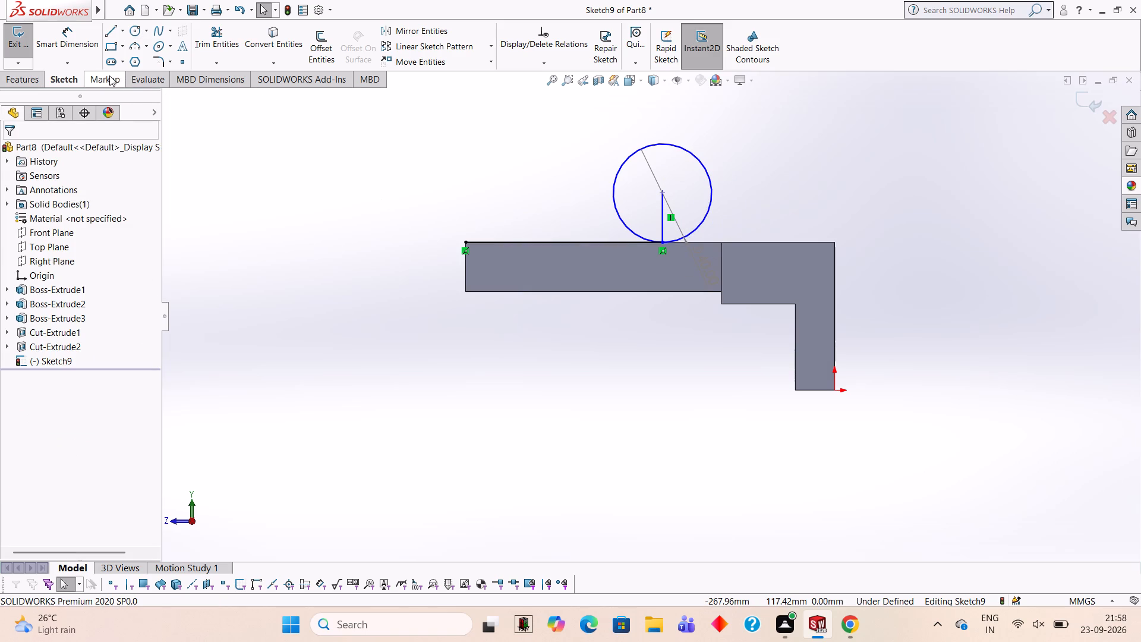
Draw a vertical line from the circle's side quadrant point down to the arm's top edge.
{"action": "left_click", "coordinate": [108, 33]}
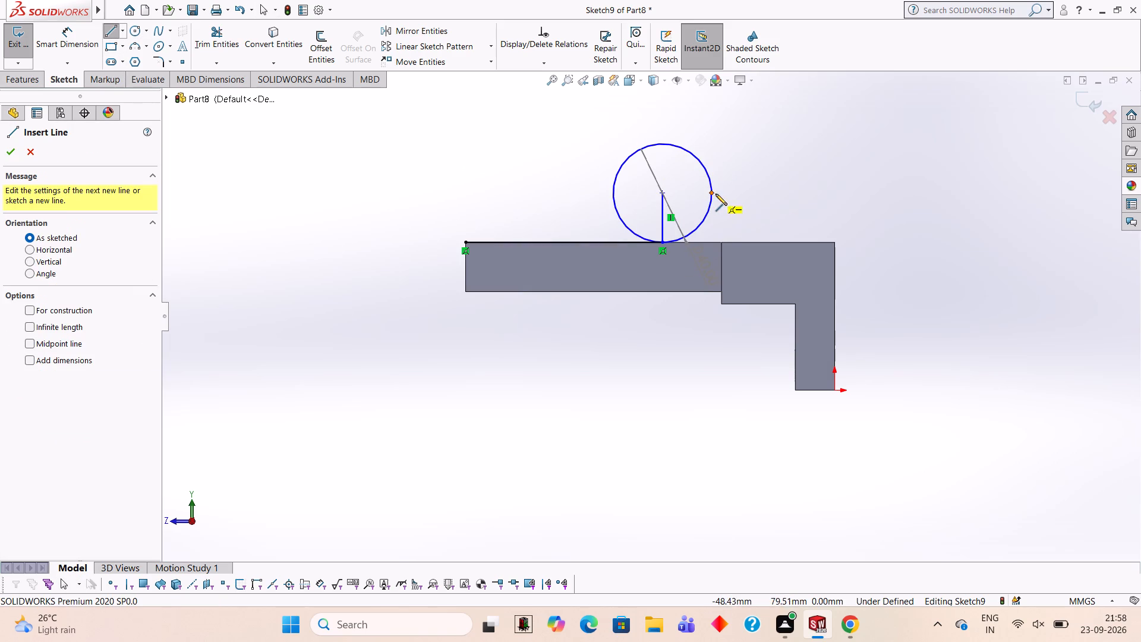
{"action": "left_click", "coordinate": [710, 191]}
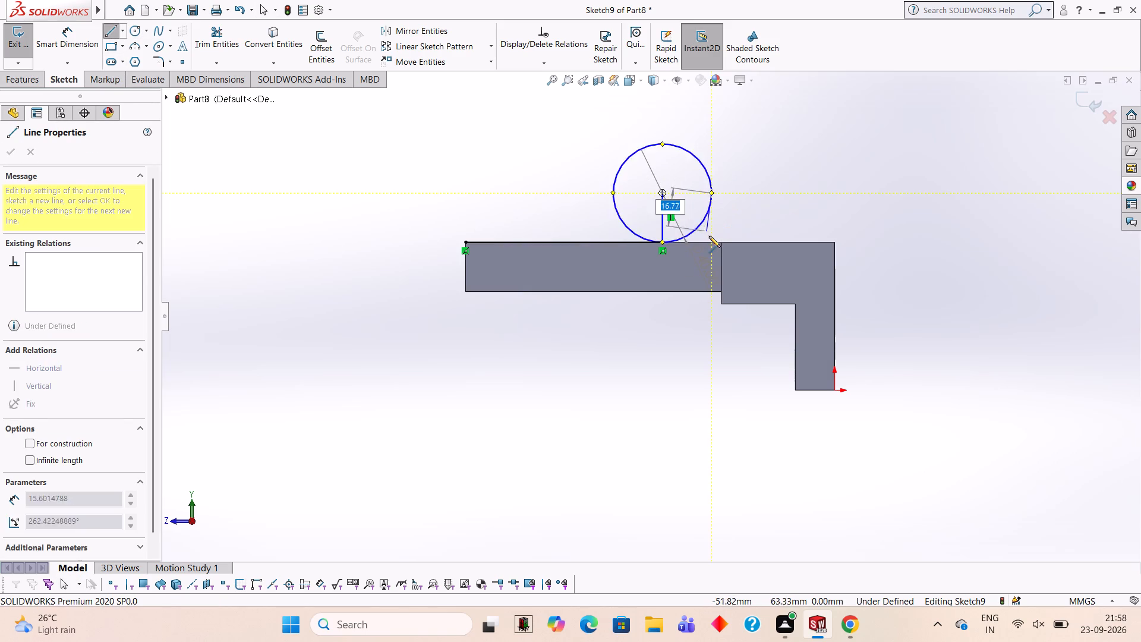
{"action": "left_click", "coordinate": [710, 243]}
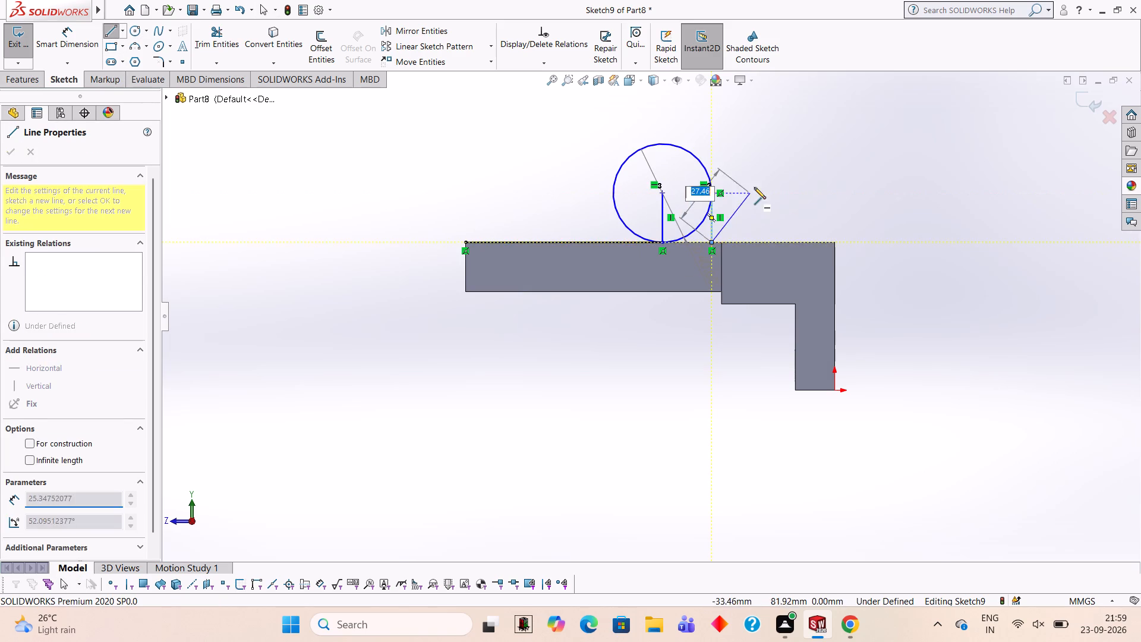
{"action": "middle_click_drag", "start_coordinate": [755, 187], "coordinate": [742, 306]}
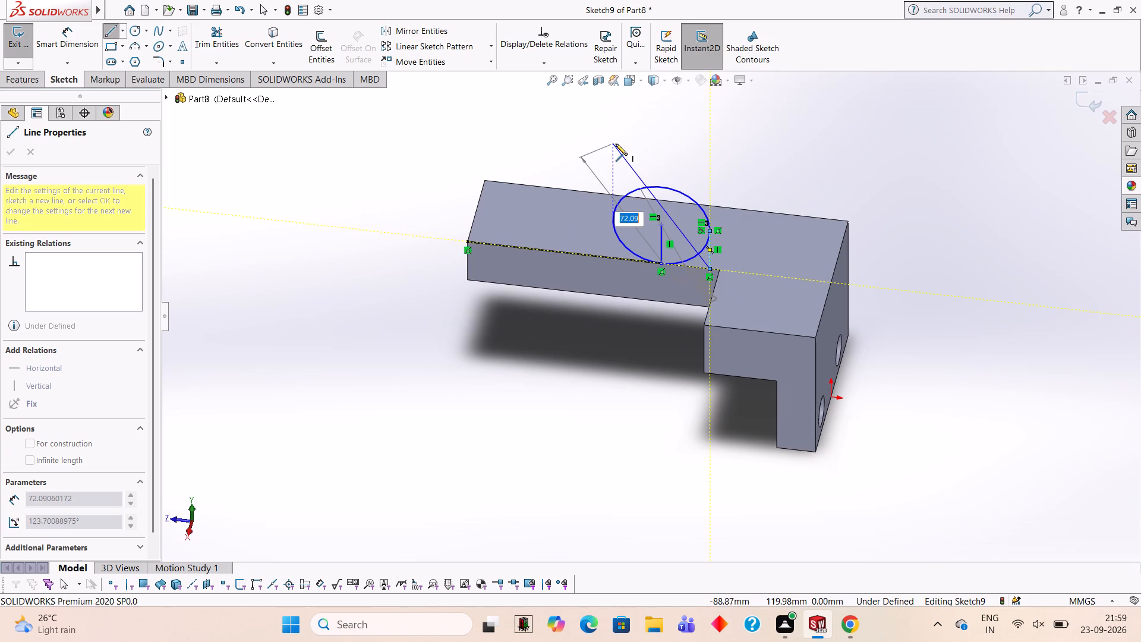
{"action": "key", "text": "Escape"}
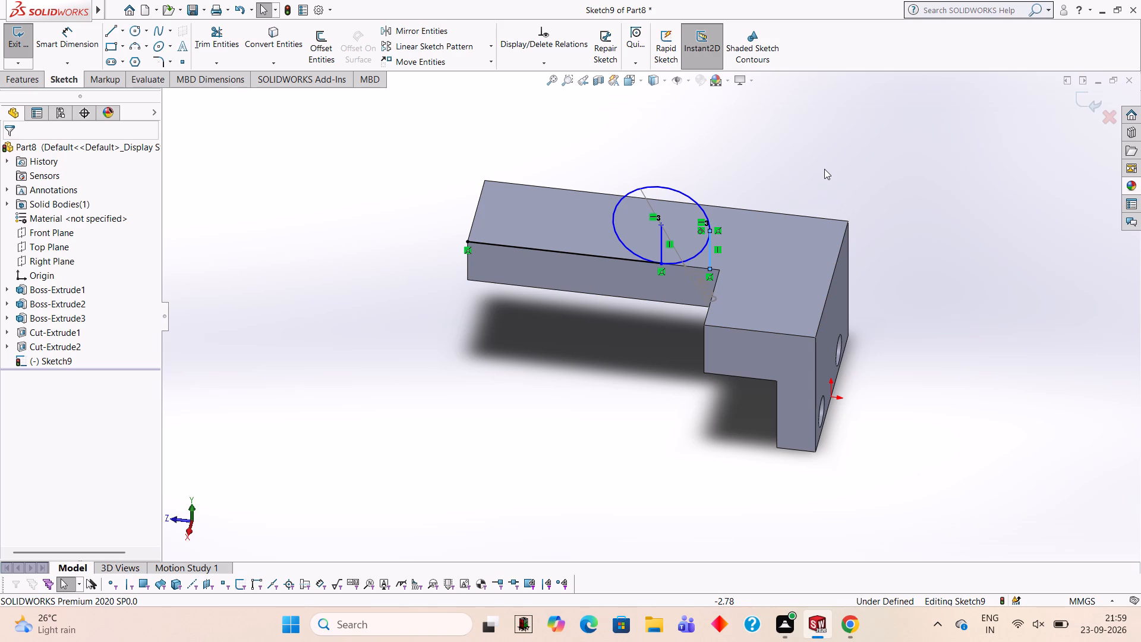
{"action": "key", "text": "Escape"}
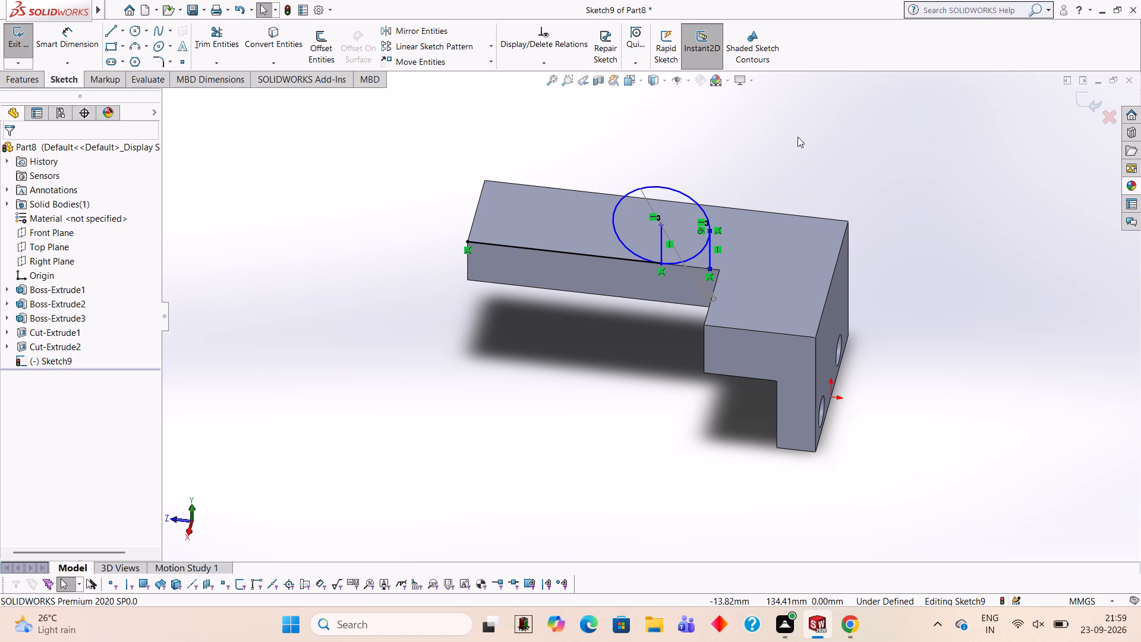
Undo the sketch's lines and circle on the arm's inner side face, and exit the sketch.
{"action": "key", "text": "ctrl+z"}
{"action": "key", "text": "ctrl+z"}
{"action": "key", "text": "ctrl+z"}
{"action": "key", "text": "ctrl+z"}
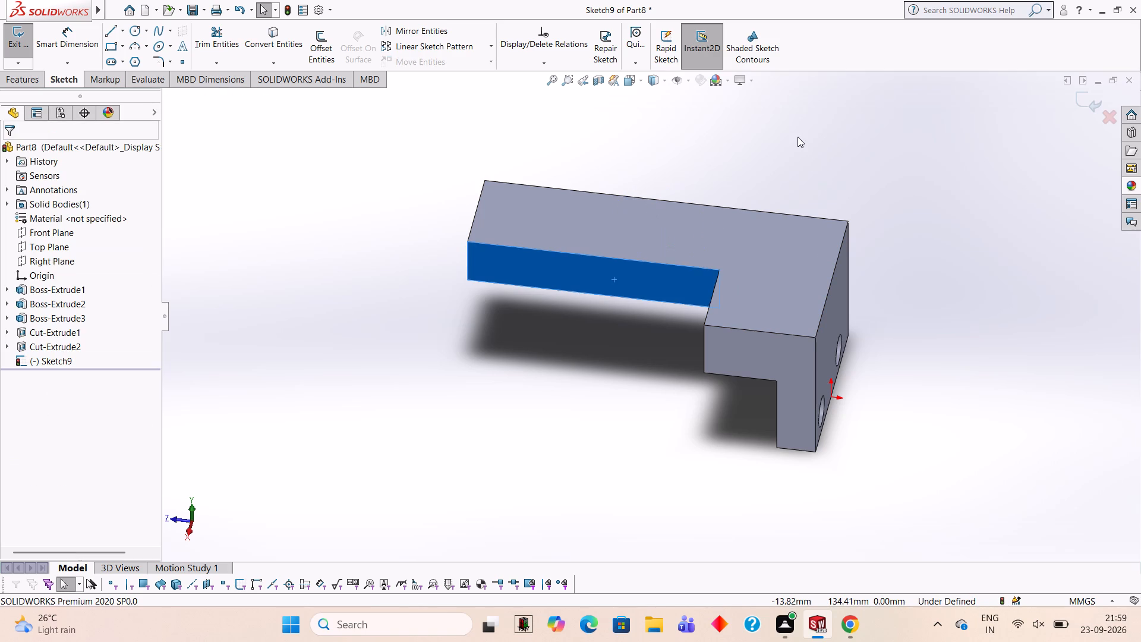
{"action": "key", "text": "Escape"}
{"action": "middle_click_drag", "start_coordinate": [954, 301], "coordinate": [811, 341]}
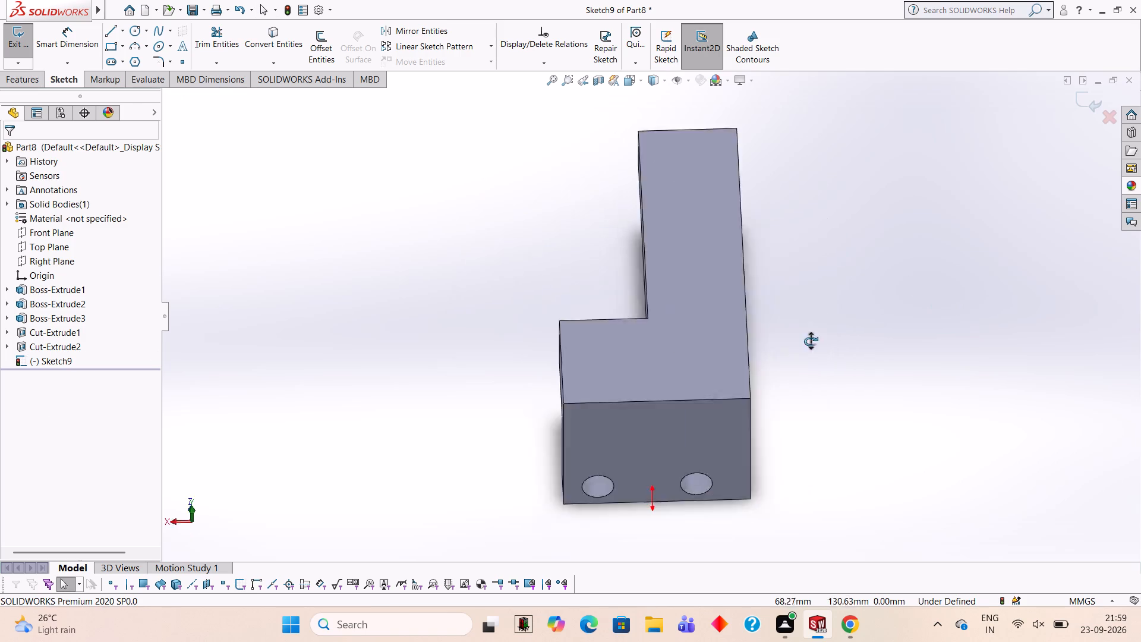
{"action": "middle_click_drag", "start_coordinate": [811, 341], "coordinate": [730, 215]}
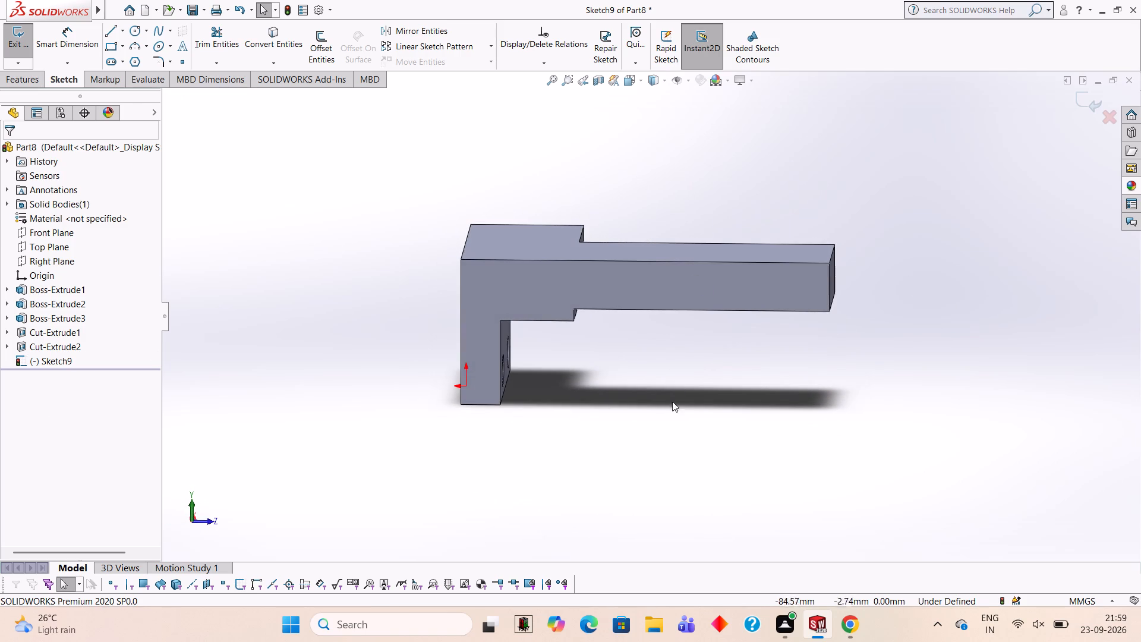
{"action": "left_click", "coordinate": [657, 448]}
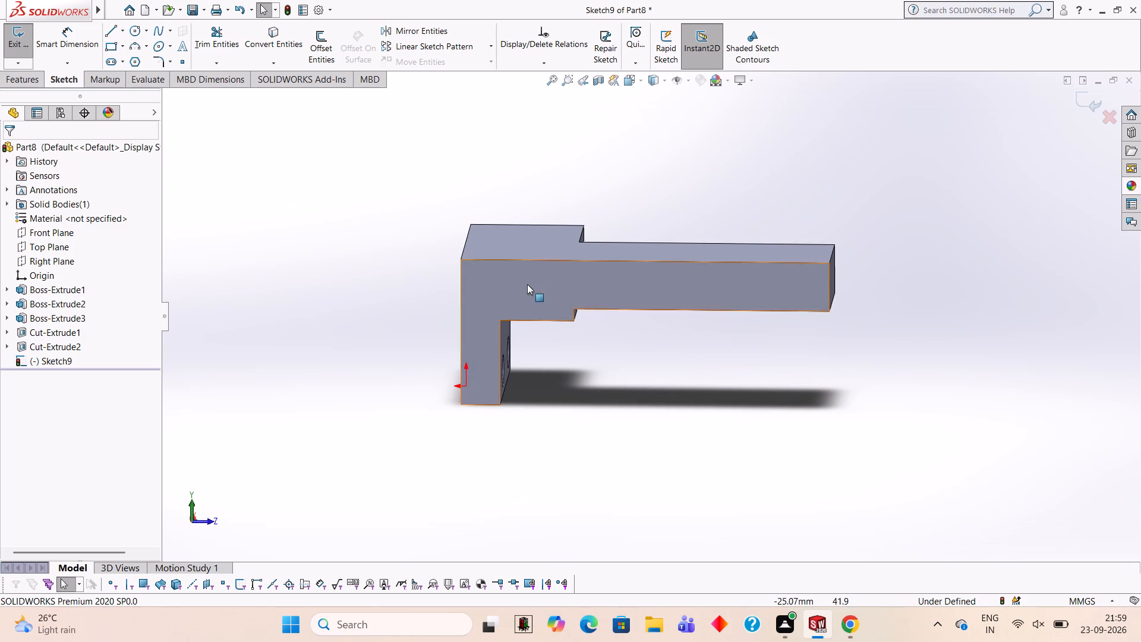
{"action": "left_click", "coordinate": [527, 284]}
{"action": "left_click", "coordinate": [1082, 103]}
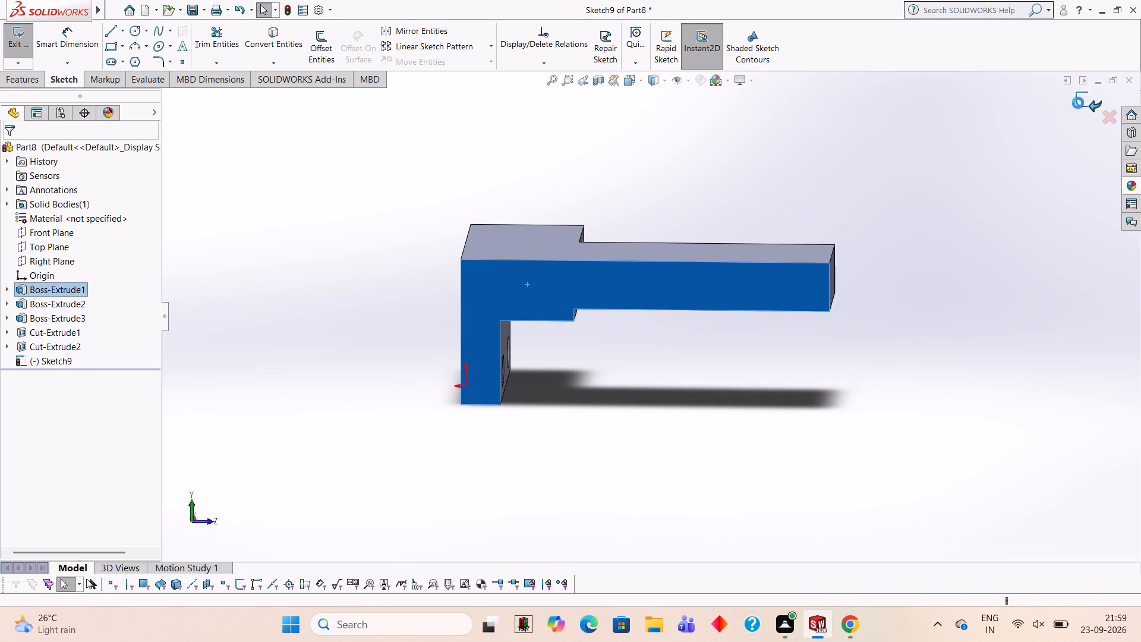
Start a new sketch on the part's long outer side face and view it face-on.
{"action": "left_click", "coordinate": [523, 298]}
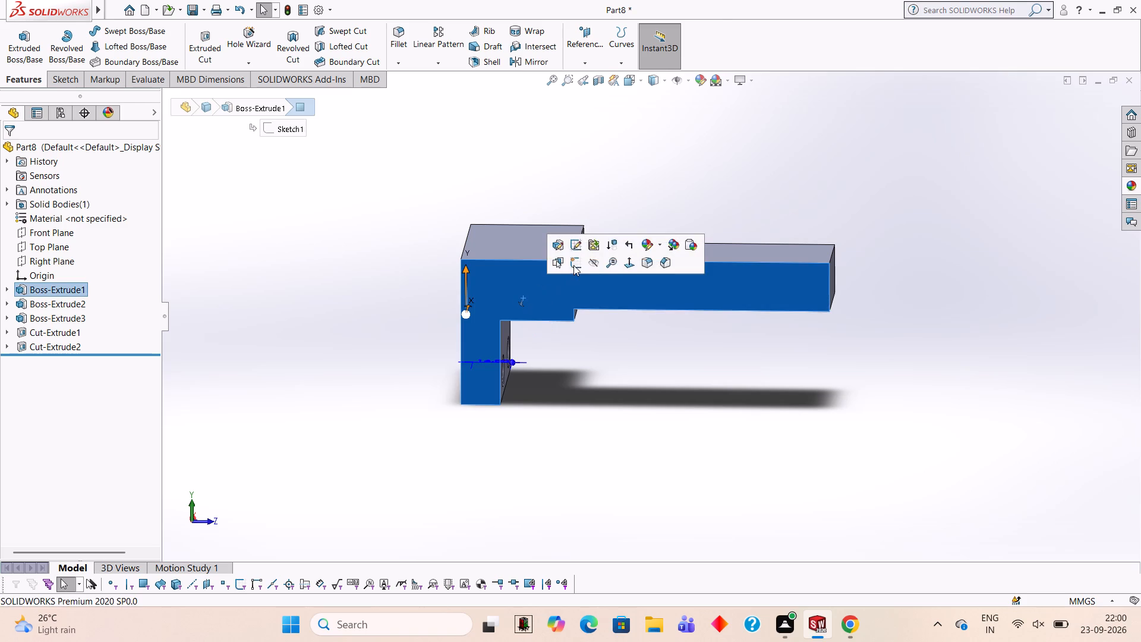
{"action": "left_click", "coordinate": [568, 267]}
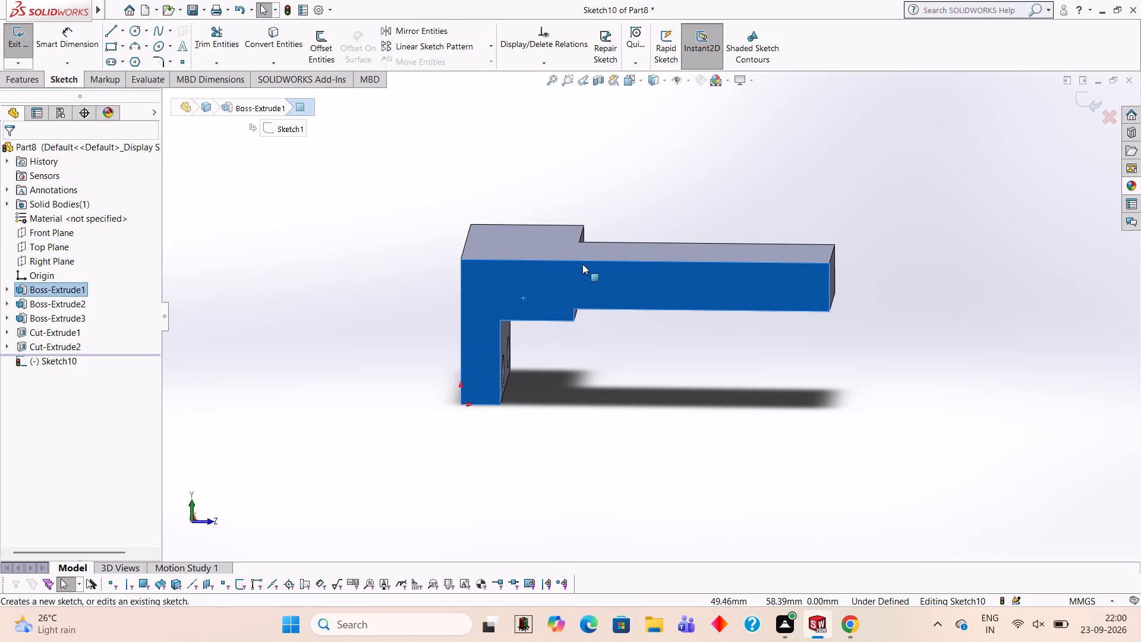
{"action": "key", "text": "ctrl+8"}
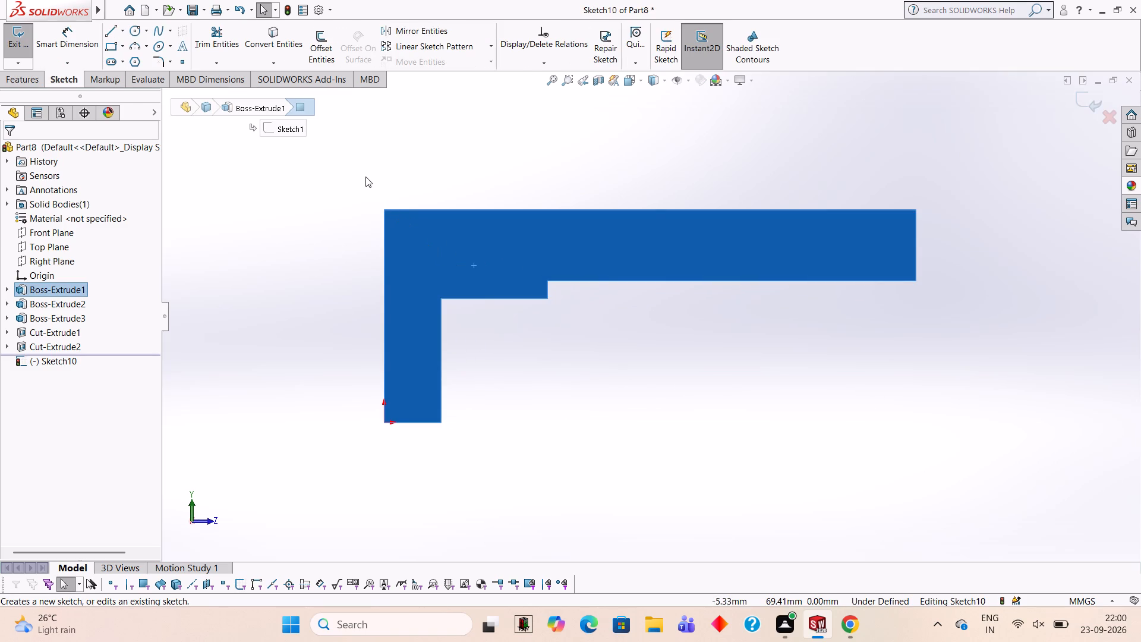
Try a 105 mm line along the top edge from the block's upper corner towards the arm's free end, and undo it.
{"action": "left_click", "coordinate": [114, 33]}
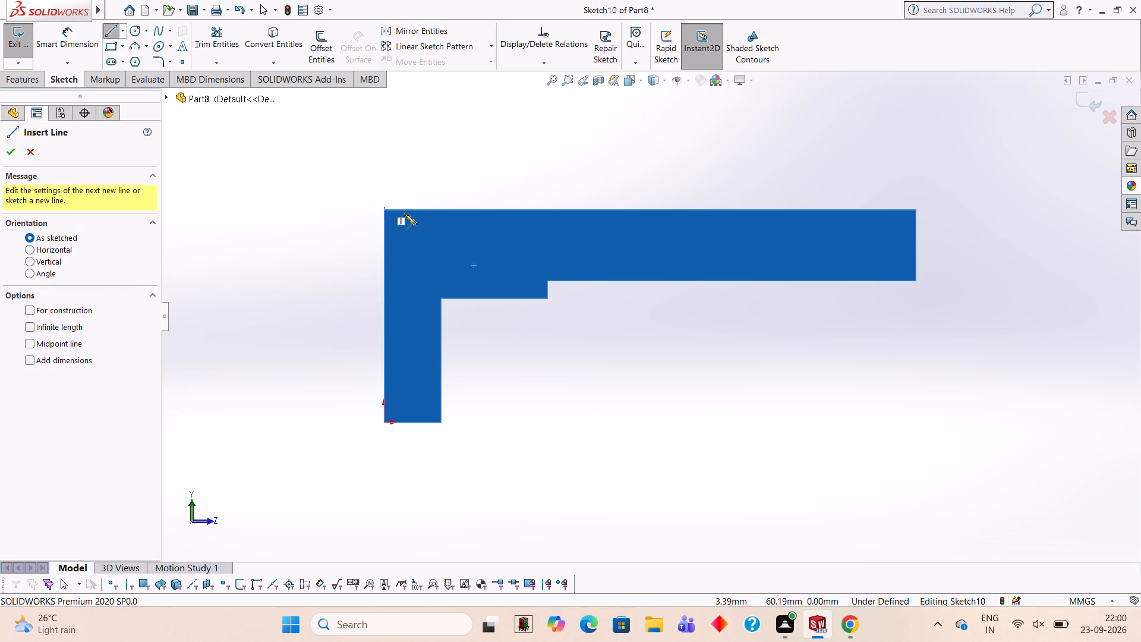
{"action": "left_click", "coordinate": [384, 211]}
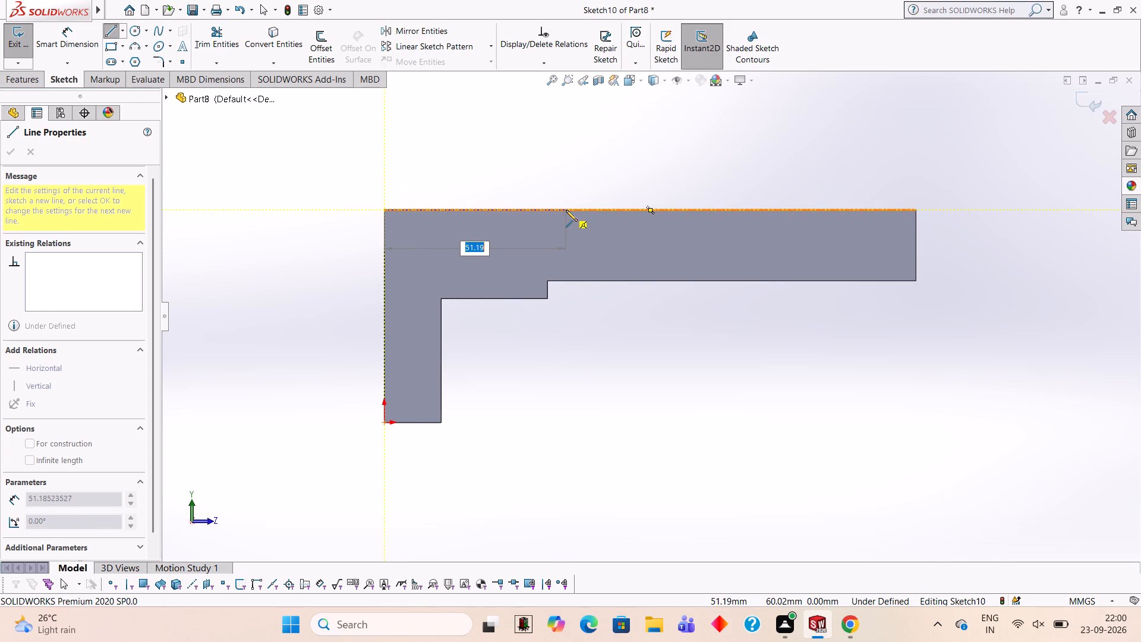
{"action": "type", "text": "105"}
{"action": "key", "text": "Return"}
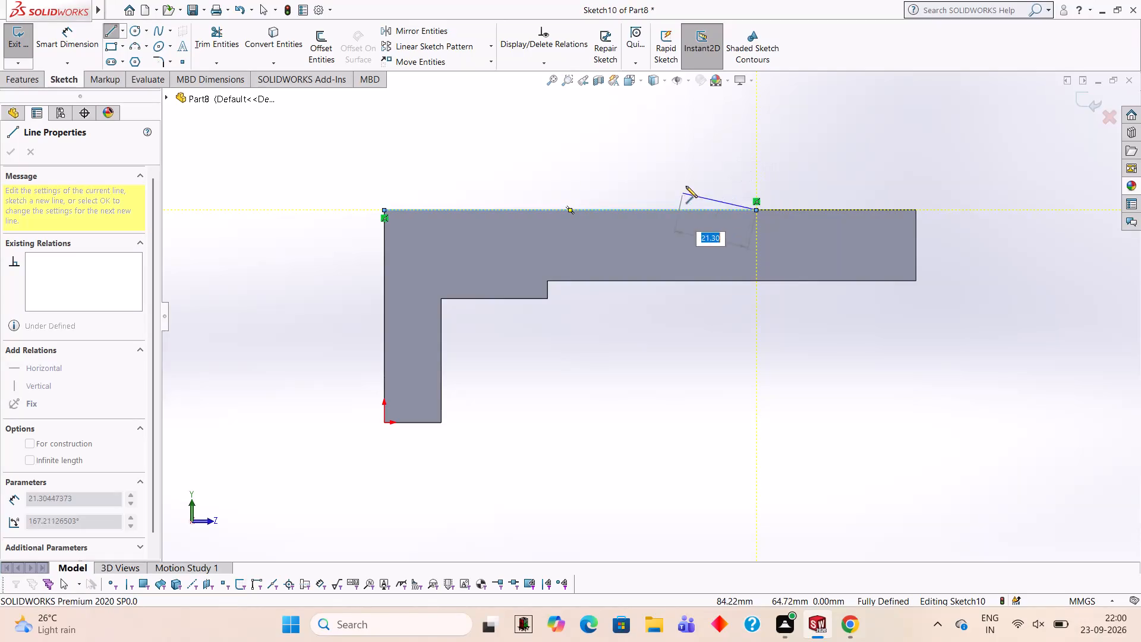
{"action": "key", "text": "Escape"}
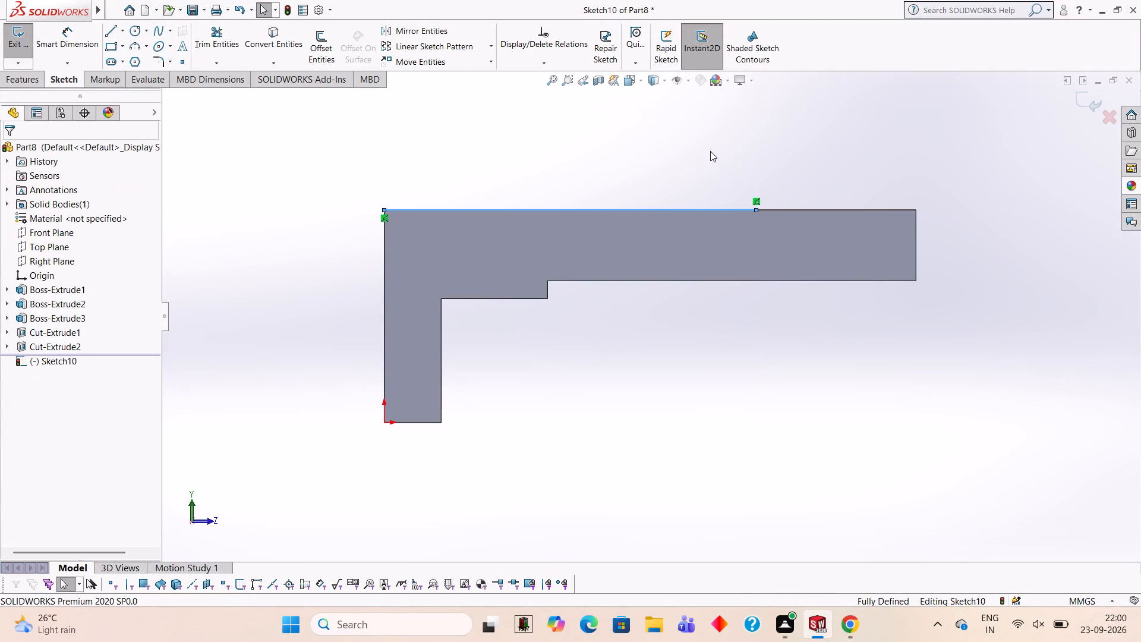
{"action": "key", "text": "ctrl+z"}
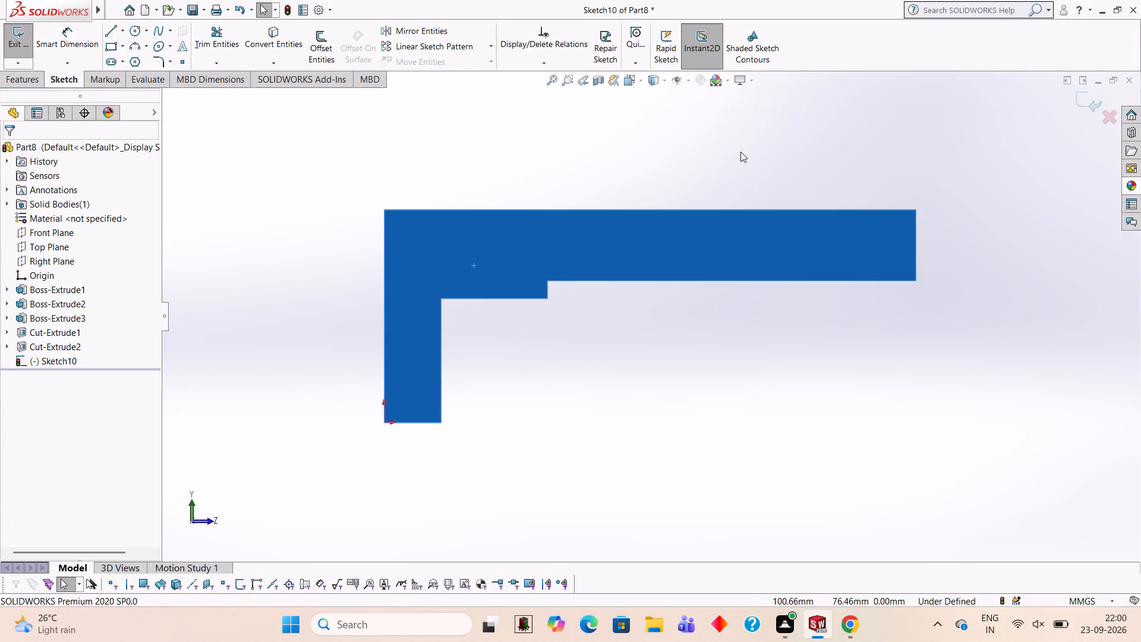
Leave the empty sketch, start a new one on the arm's inner side face, and view it face-on.
{"action": "middle_click_drag", "start_coordinate": [727, 146], "coordinate": [802, 223]}
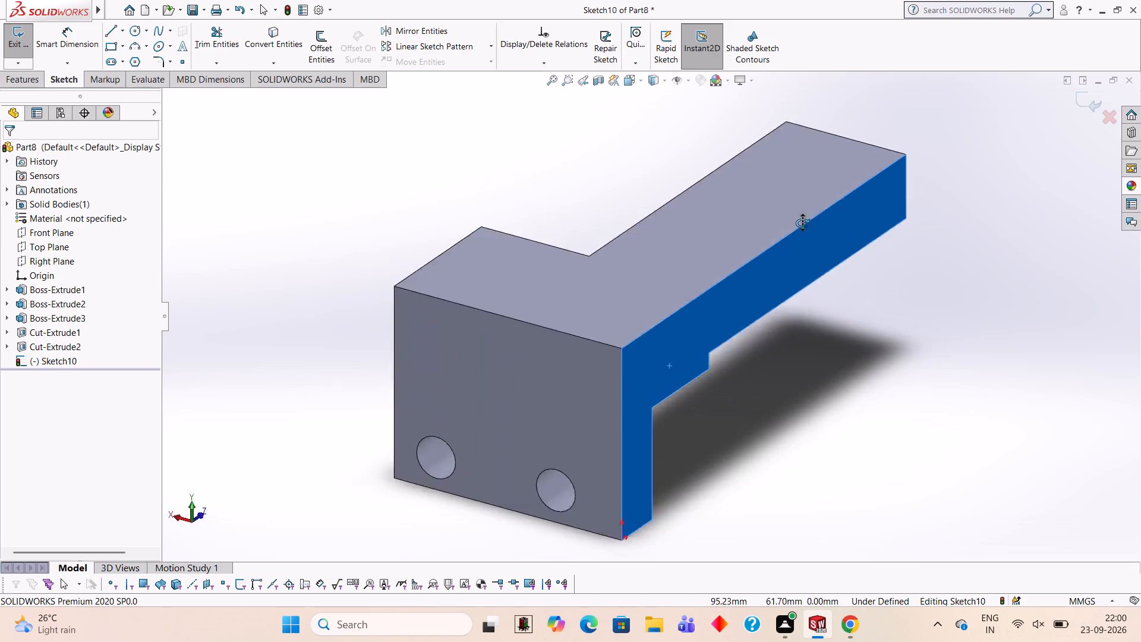
{"action": "middle_click_drag", "start_coordinate": [802, 223], "coordinate": [817, 215]}
{"action": "left_click", "coordinate": [952, 215]}
{"action": "middle_click_drag", "start_coordinate": [904, 248], "coordinate": [939, 251]}
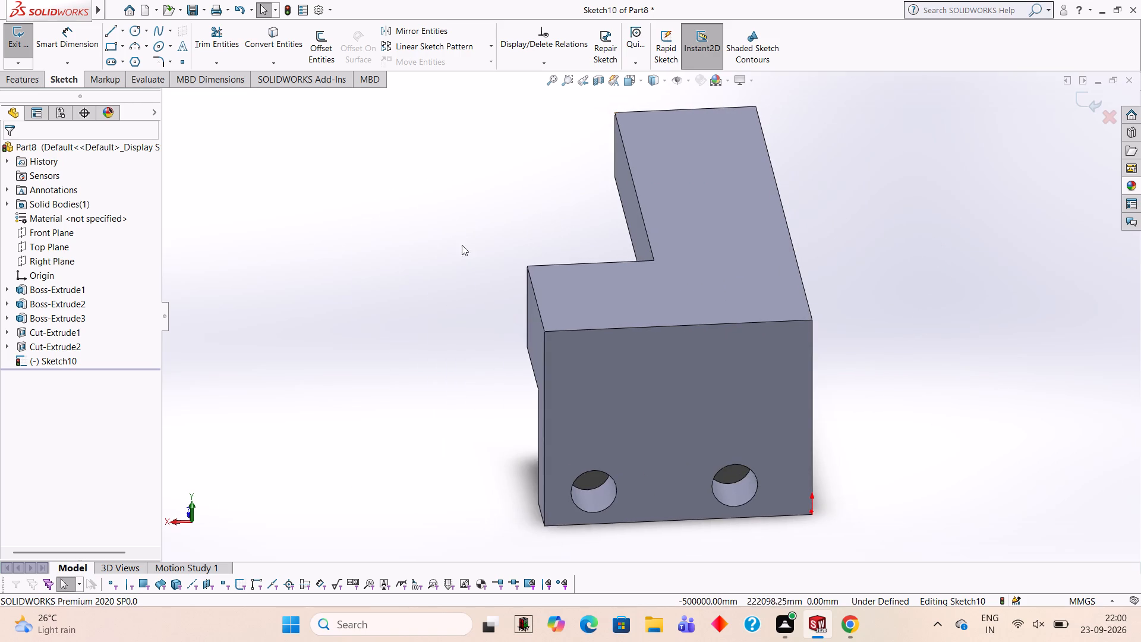
{"action": "middle_click_drag", "start_coordinate": [418, 228], "coordinate": [540, 269]}
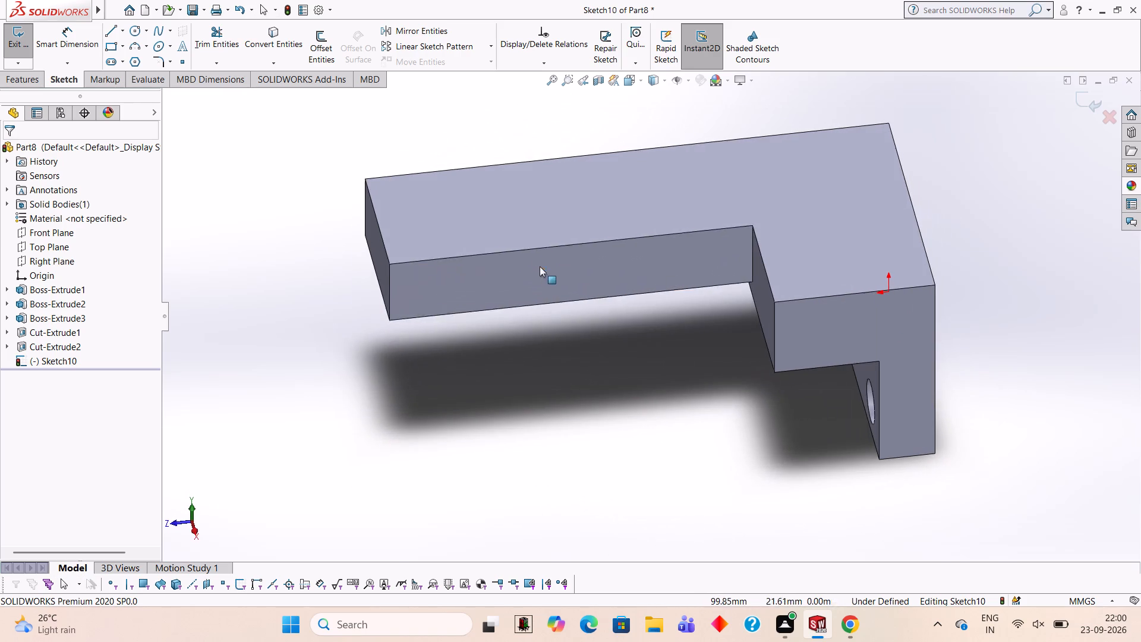
{"action": "middle_click_drag", "start_coordinate": [559, 439], "coordinate": [552, 353]}
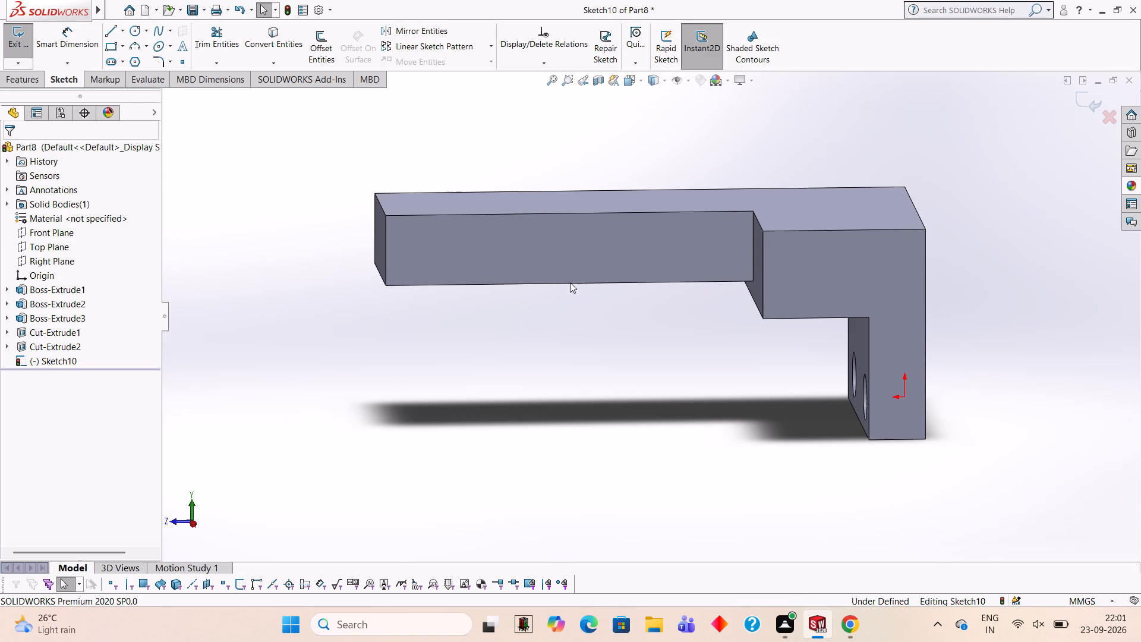
{"action": "left_click", "coordinate": [622, 266]}
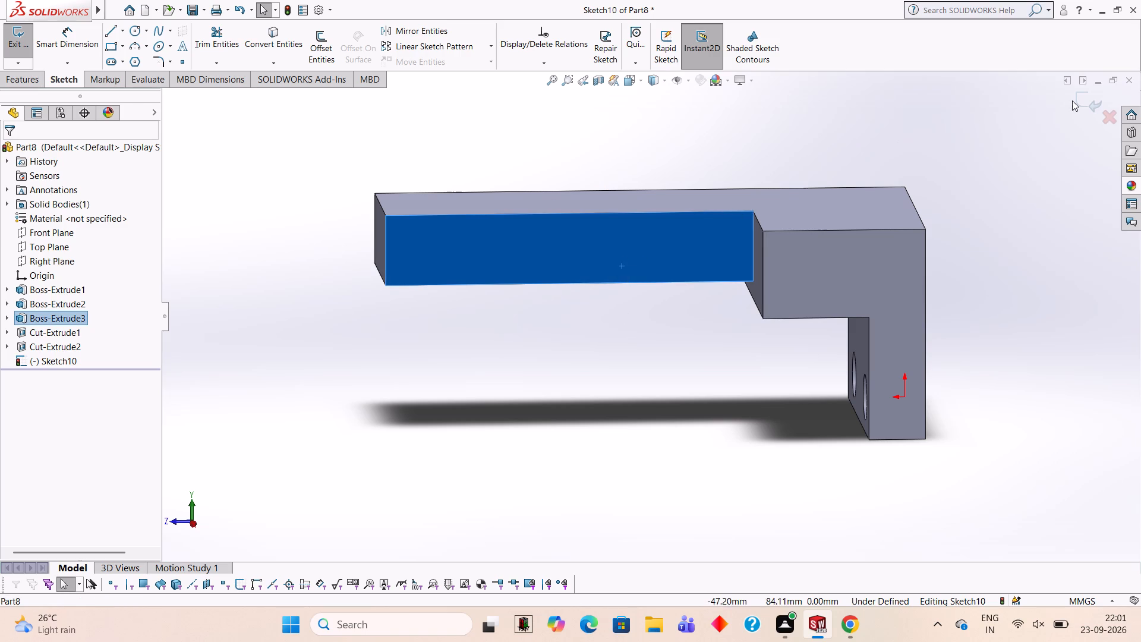
{"action": "left_click", "coordinate": [1074, 101]}
{"action": "left_click", "coordinate": [630, 266]}
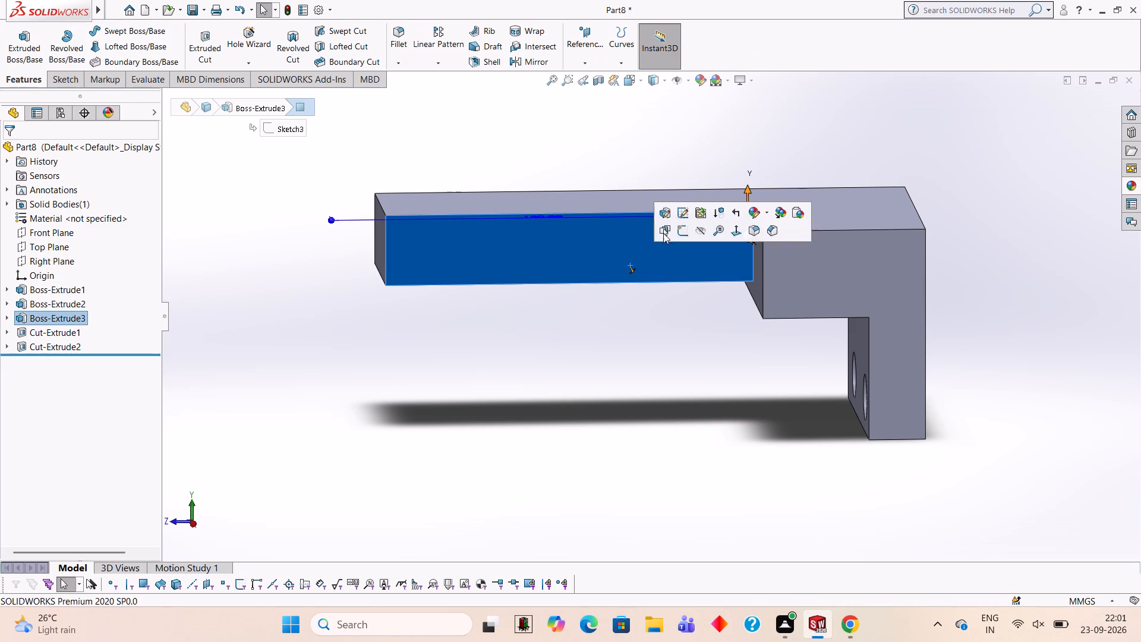
{"action": "left_click", "coordinate": [682, 229]}
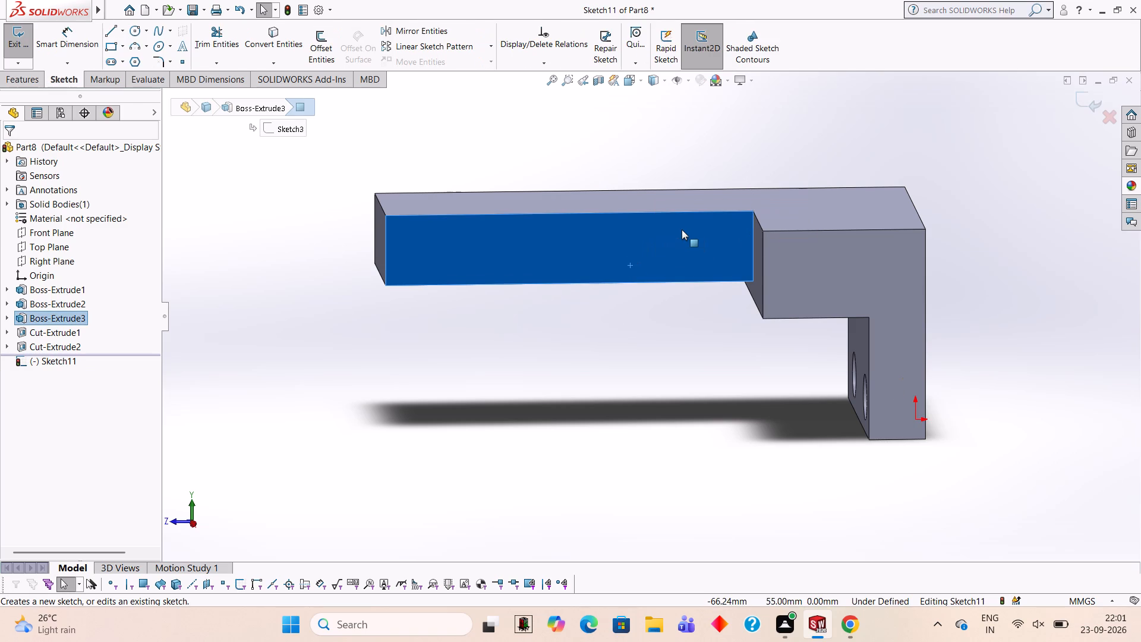
{"action": "key", "text": "ctrl+8"}
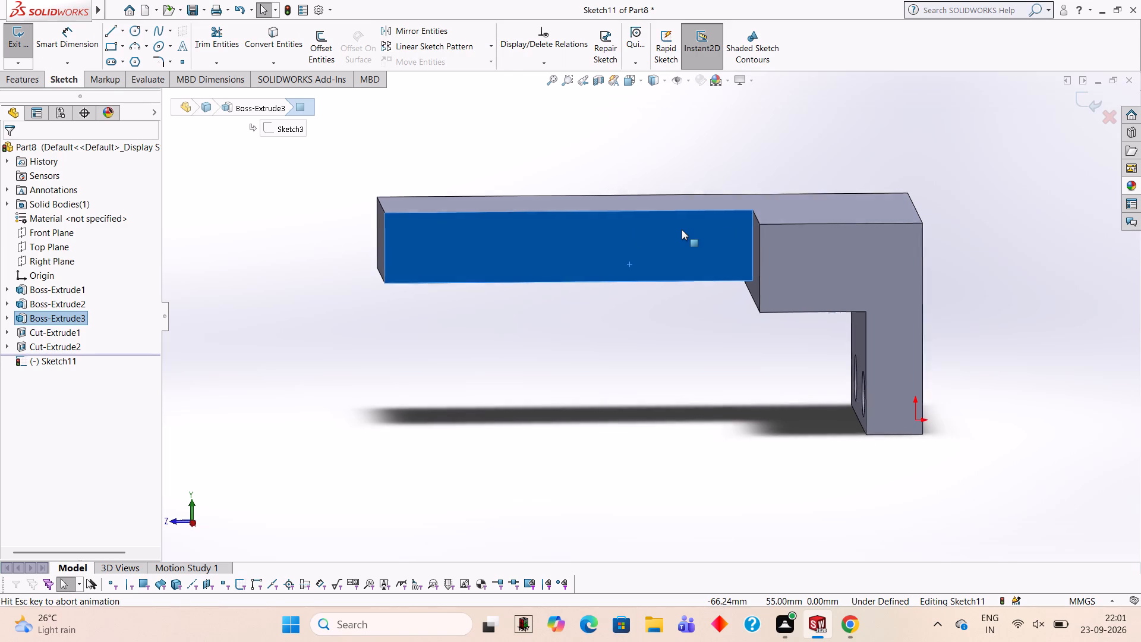
Draw a line about 105 mm long along the top edge from the arm's free end, and a 20 mm vertical line up from its inner end.
{"action": "left_click", "coordinate": [116, 34]}
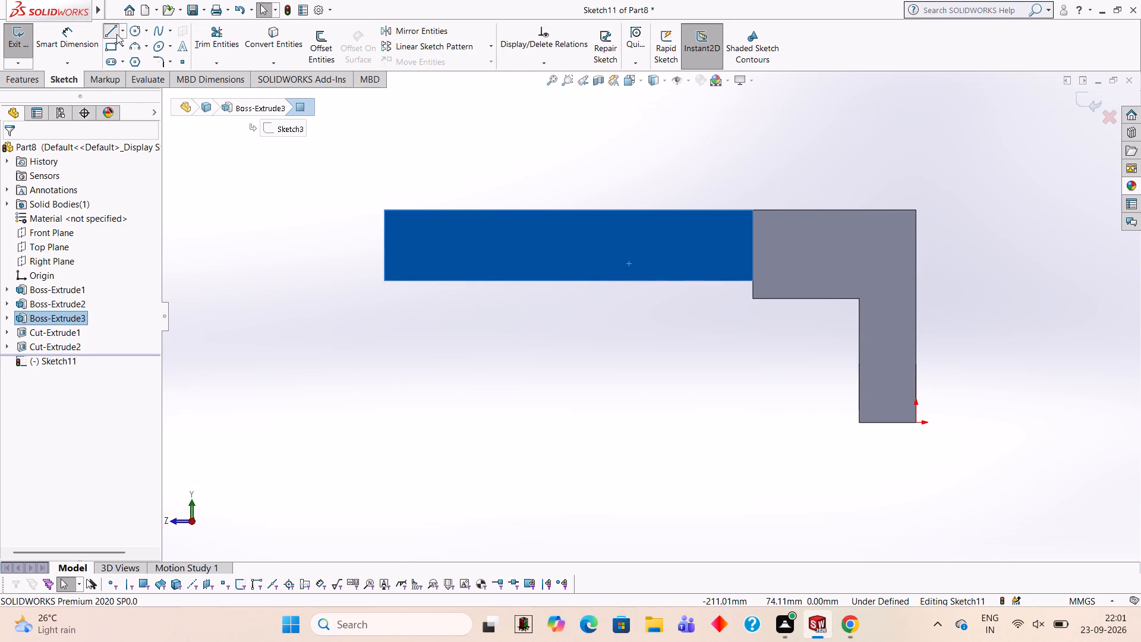
{"action": "left_click", "coordinate": [384, 207]}
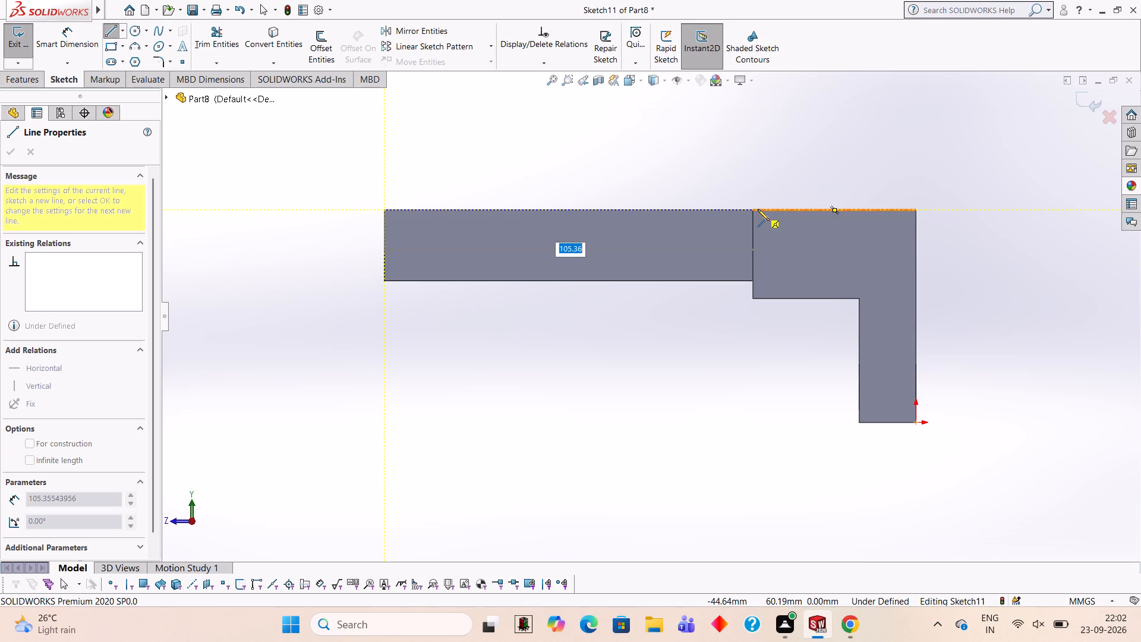
{"action": "left_click", "coordinate": [758, 209]}
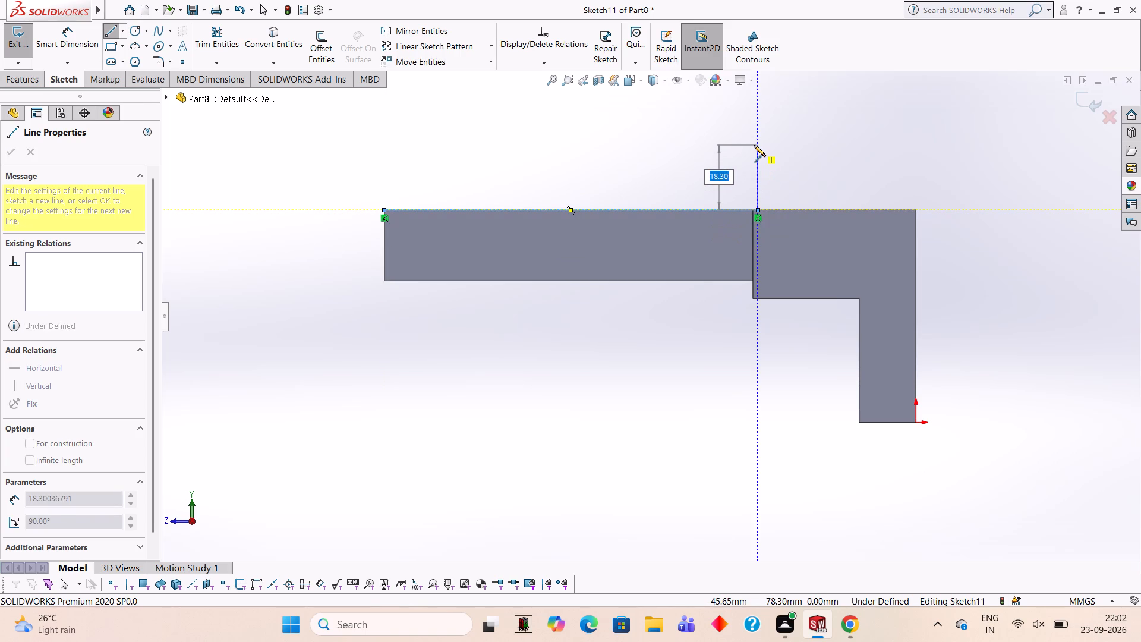
{"action": "type", "text": "20"}
{"action": "key", "text": "Return"}
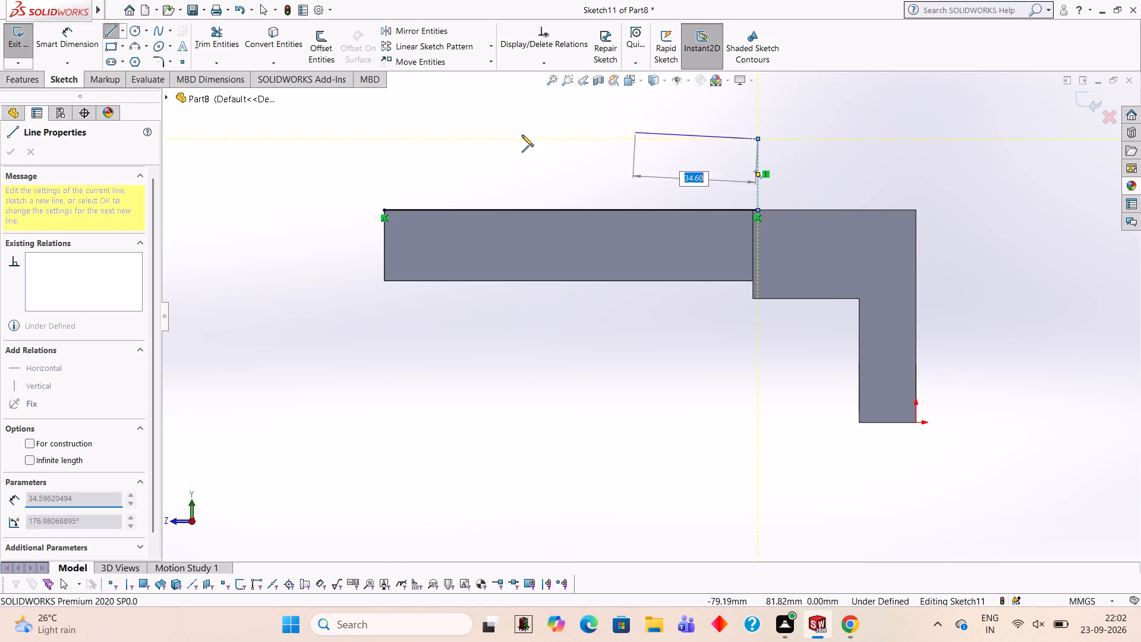
Draw a 40 mm diameter circle centred on the vertical line's upper end.
{"action": "left_click", "coordinate": [132, 35]}
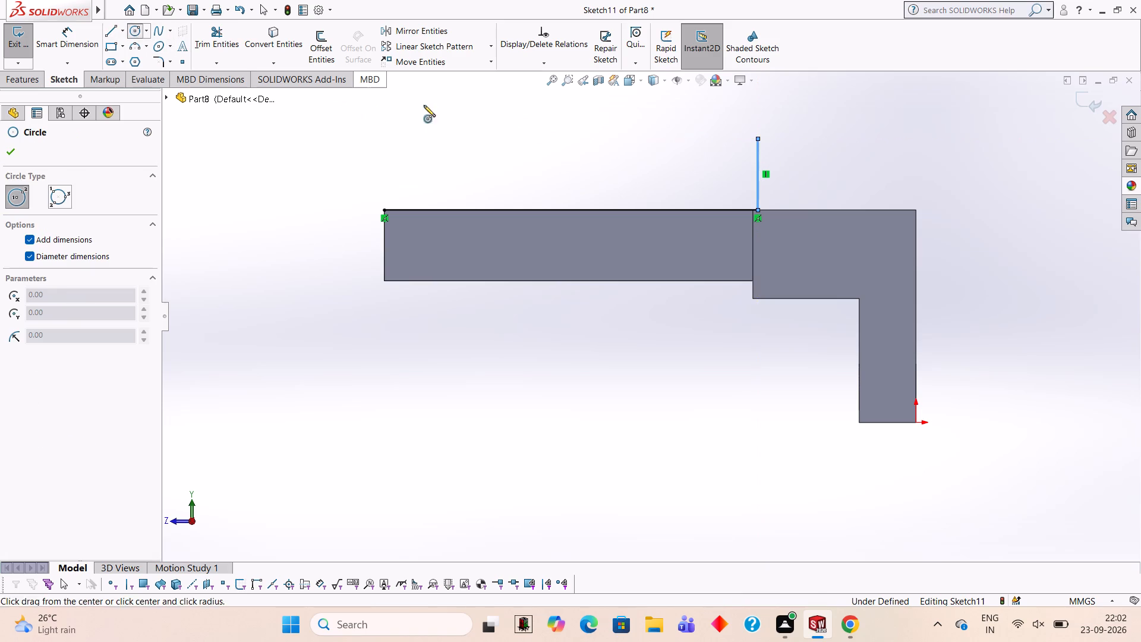
{"action": "left_click", "coordinate": [758, 140]}
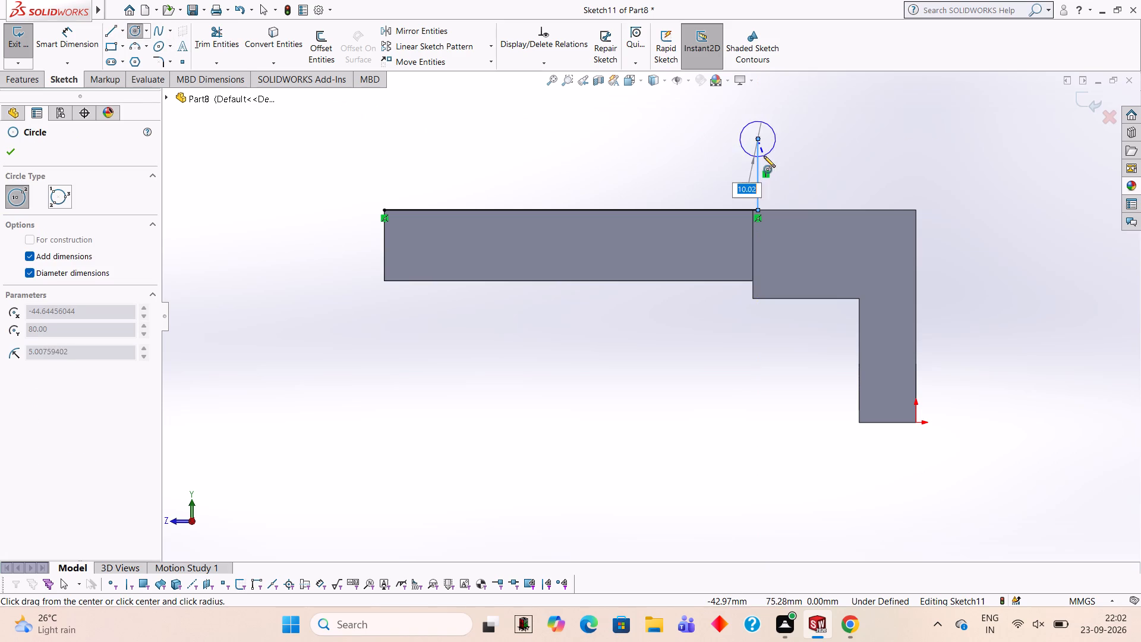
{"action": "type", "text": "40"}
{"action": "key", "text": "Return"}
{"action": "scroll", "coordinate": [799, 178], "scroll_direction": "up", "scroll_amount": 2}
{"action": "middle_click_drag", "start_coordinate": [804, 182], "coordinate": [804, 184]}
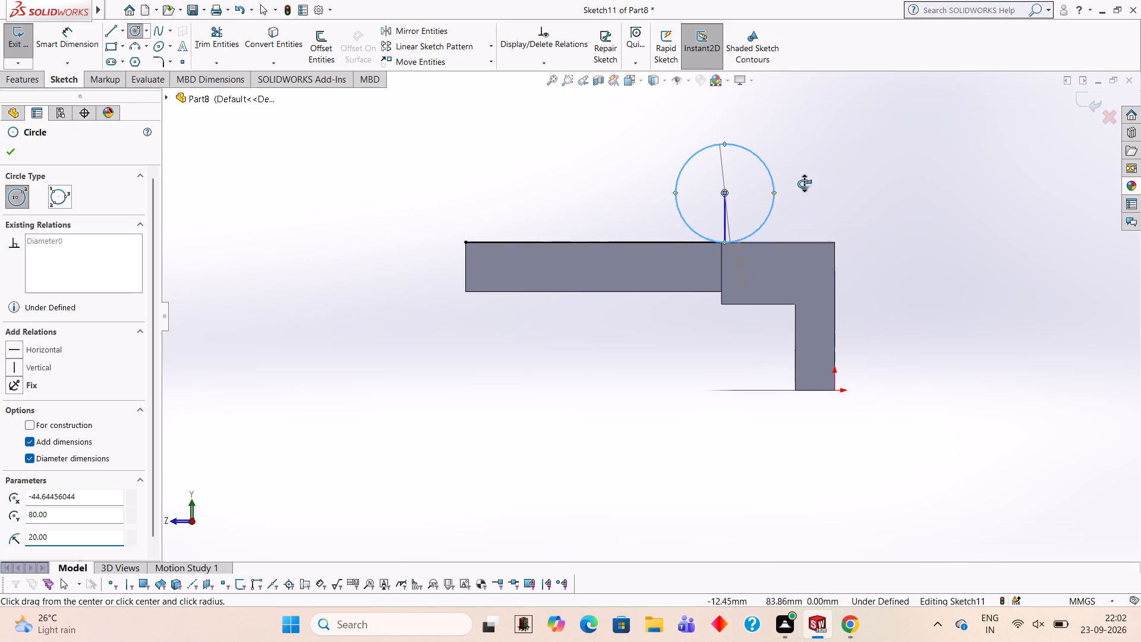
{"action": "middle_click_drag", "start_coordinate": [804, 184], "coordinate": [810, 286]}
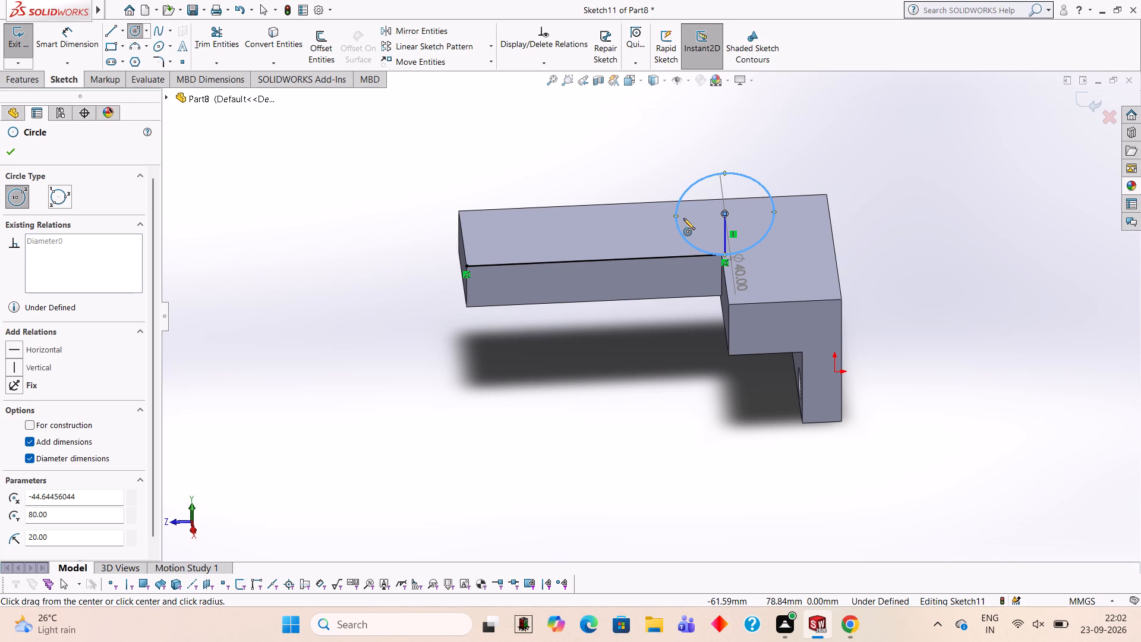
Draw a 20 mm vertical line down from the circle's side quadrant point farthest from the arm's free end.
{"action": "middle_click_drag", "start_coordinate": [921, 298], "coordinate": [915, 195]}
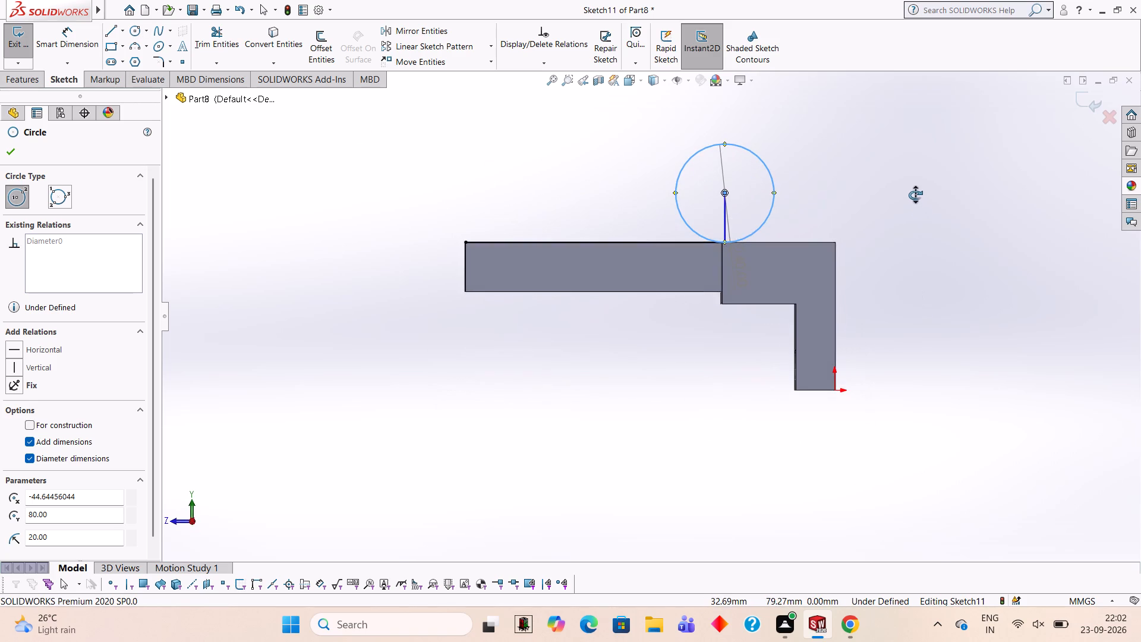
{"action": "middle_click_drag", "start_coordinate": [915, 195], "coordinate": [920, 207]}
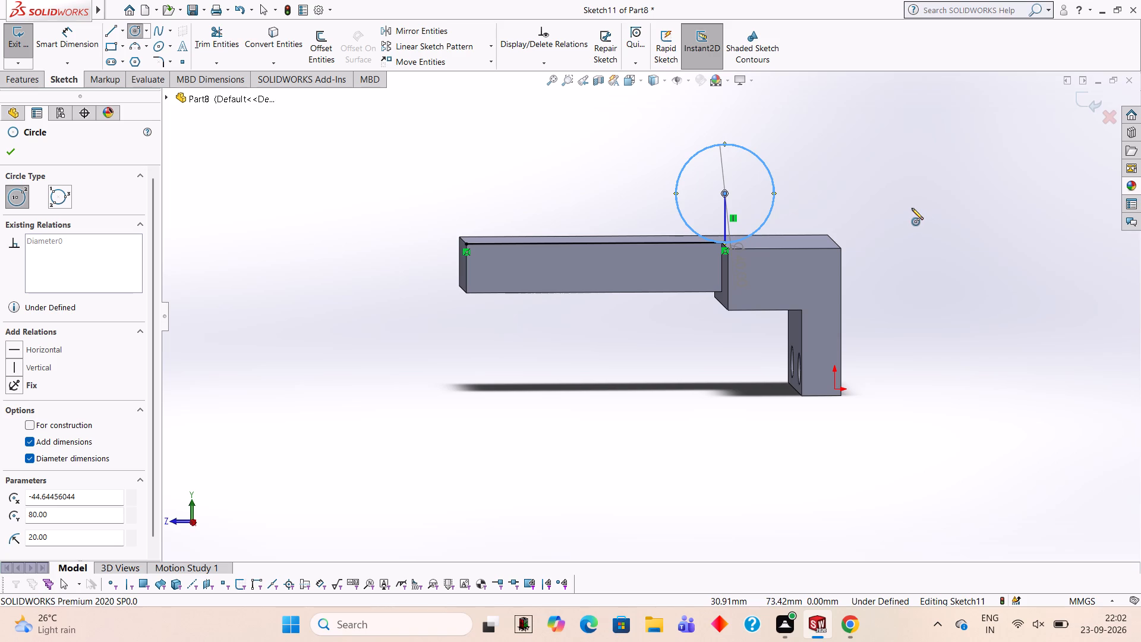
{"action": "middle_click_drag", "start_coordinate": [858, 211], "coordinate": [850, 209]}
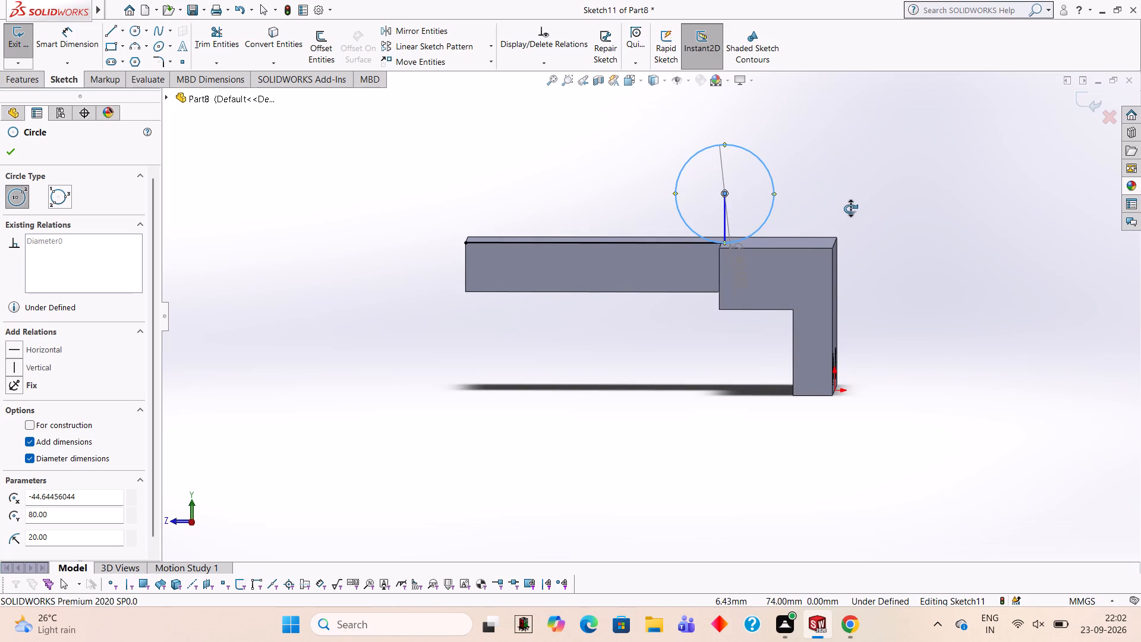
{"action": "middle_click_drag", "start_coordinate": [850, 209], "coordinate": [854, 203]}
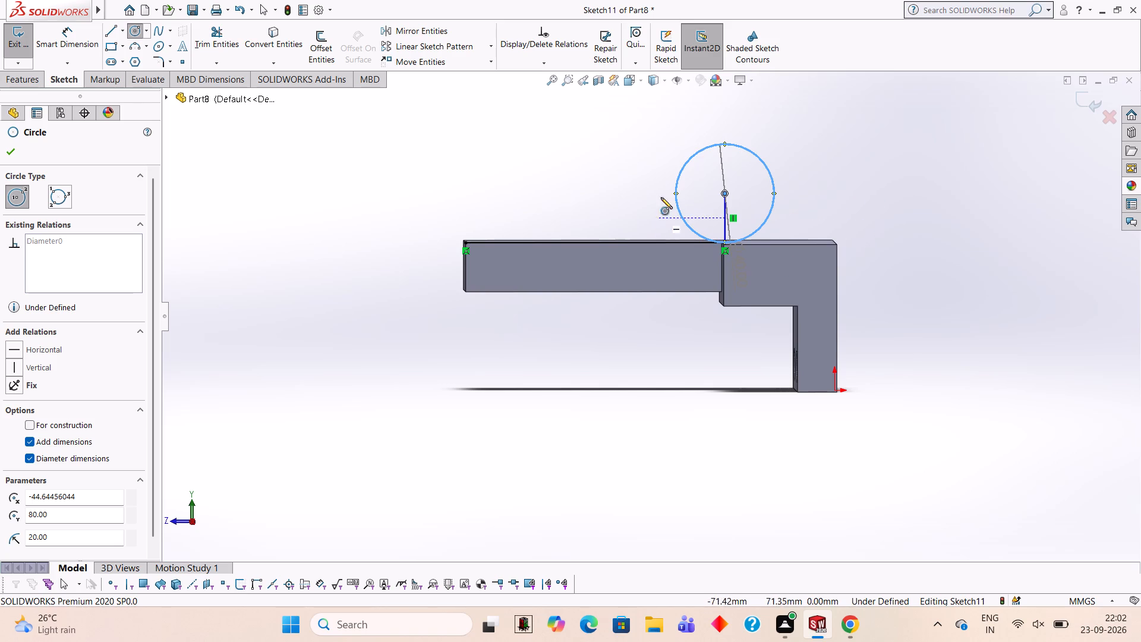
{"action": "left_click", "coordinate": [112, 28]}
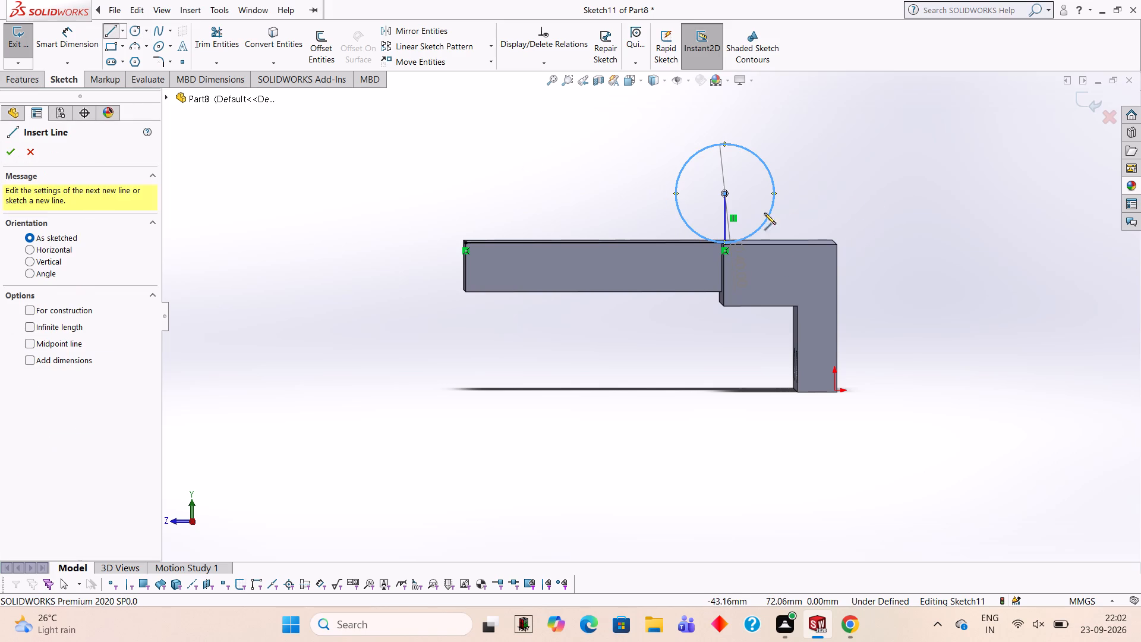
{"action": "left_click", "coordinate": [773, 193]}
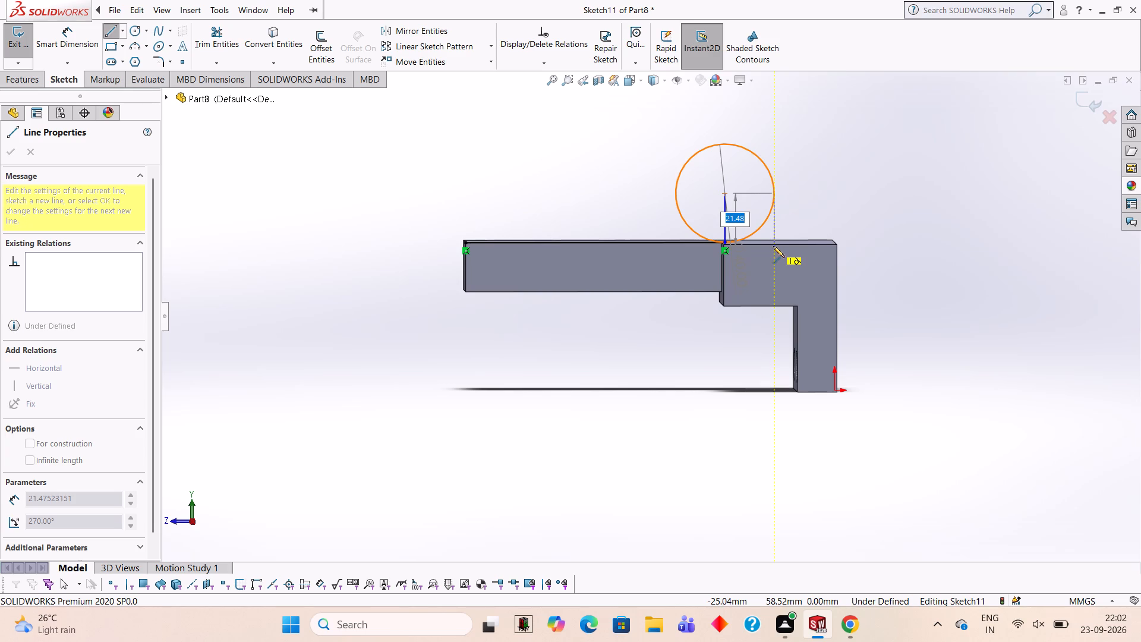
{"action": "type", "text": "20"}
{"action": "key", "text": "Return"}
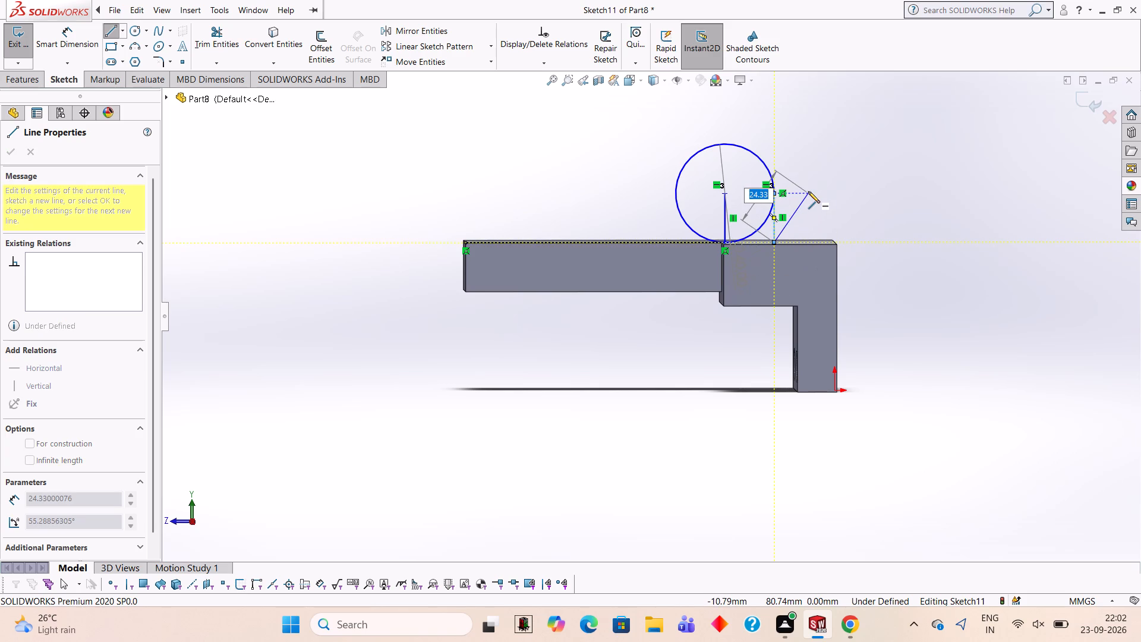
{"action": "key", "text": "Escape"}
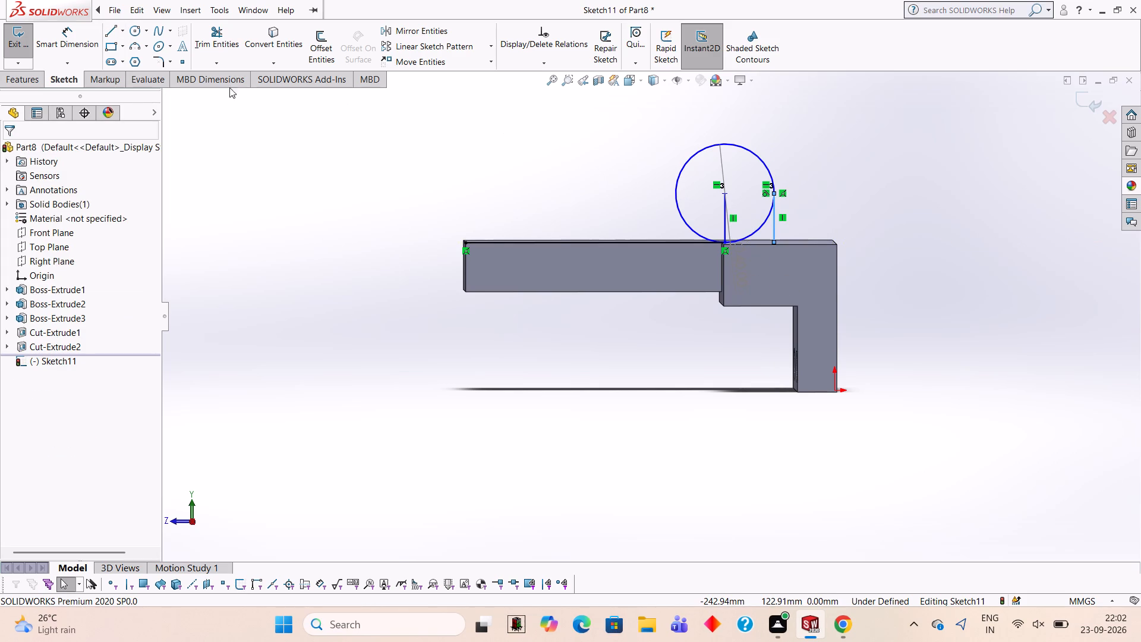
Draw a sloping line from the top corner of the arm's free end, tangent to the upper part of the circle.
{"action": "left_click", "coordinate": [103, 34]}
{"action": "left_click", "coordinate": [104, 34]}
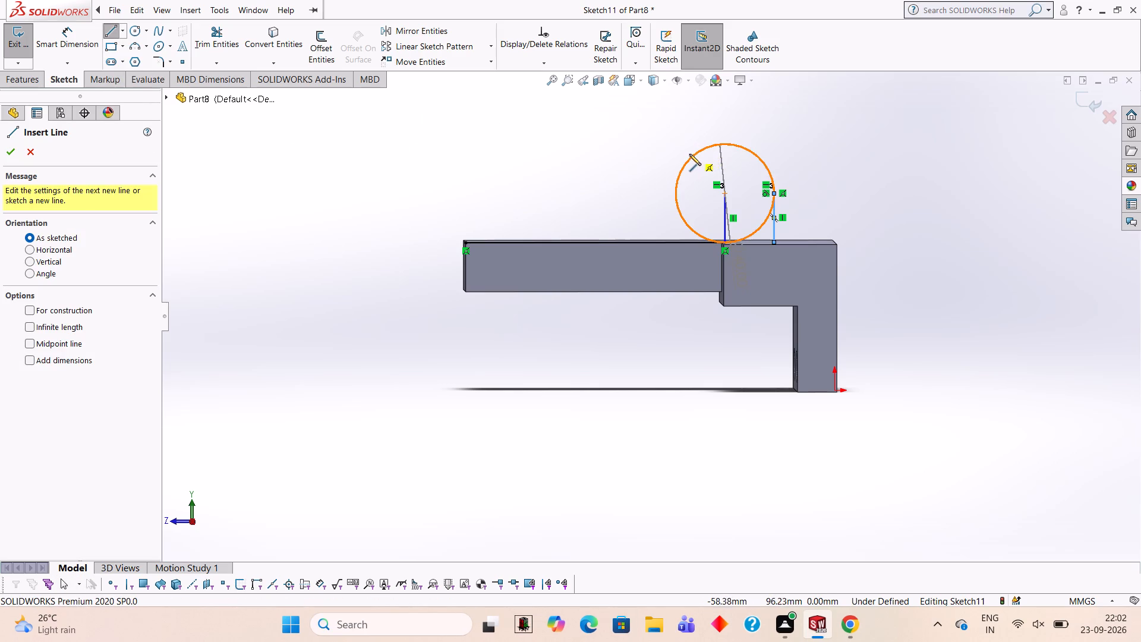
{"action": "left_click", "coordinate": [465, 241]}
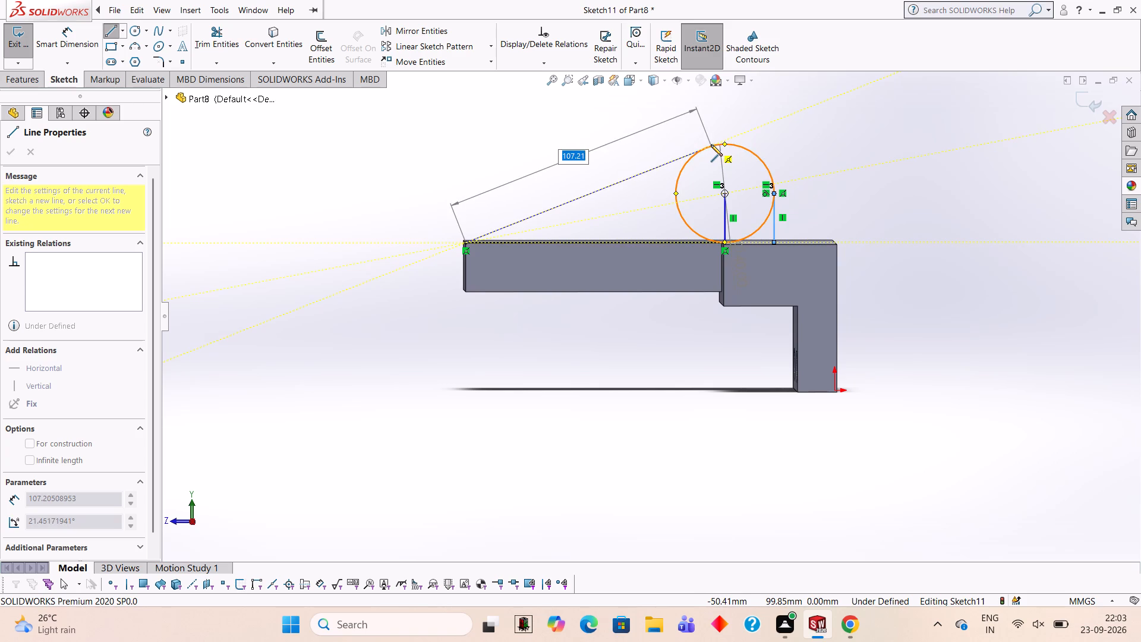
{"action": "left_click", "coordinate": [707, 144]}
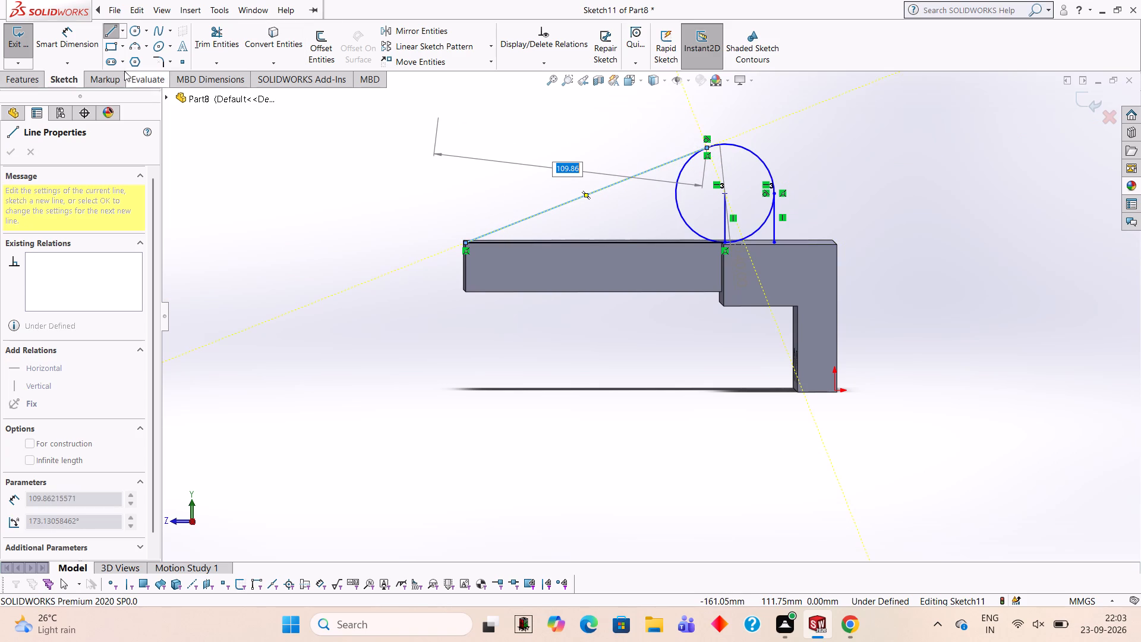
Trim away the circle's lower arcs and the vertical line at its centre, leaving only the rounded outer outline.
{"action": "left_click", "coordinate": [238, 48]}
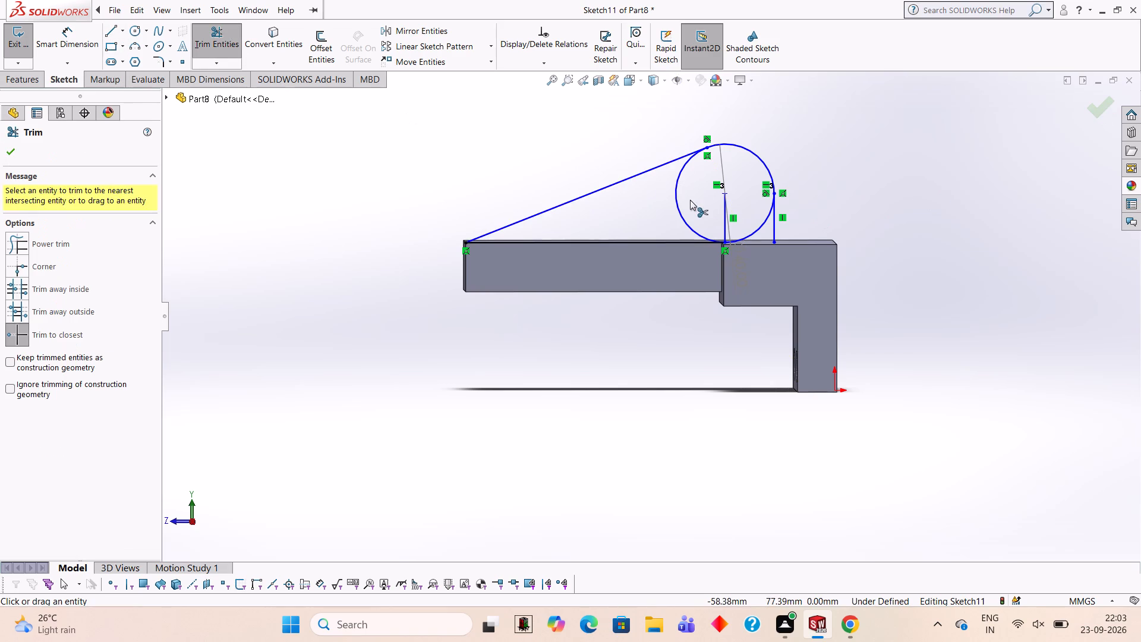
{"action": "left_click", "coordinate": [675, 198]}
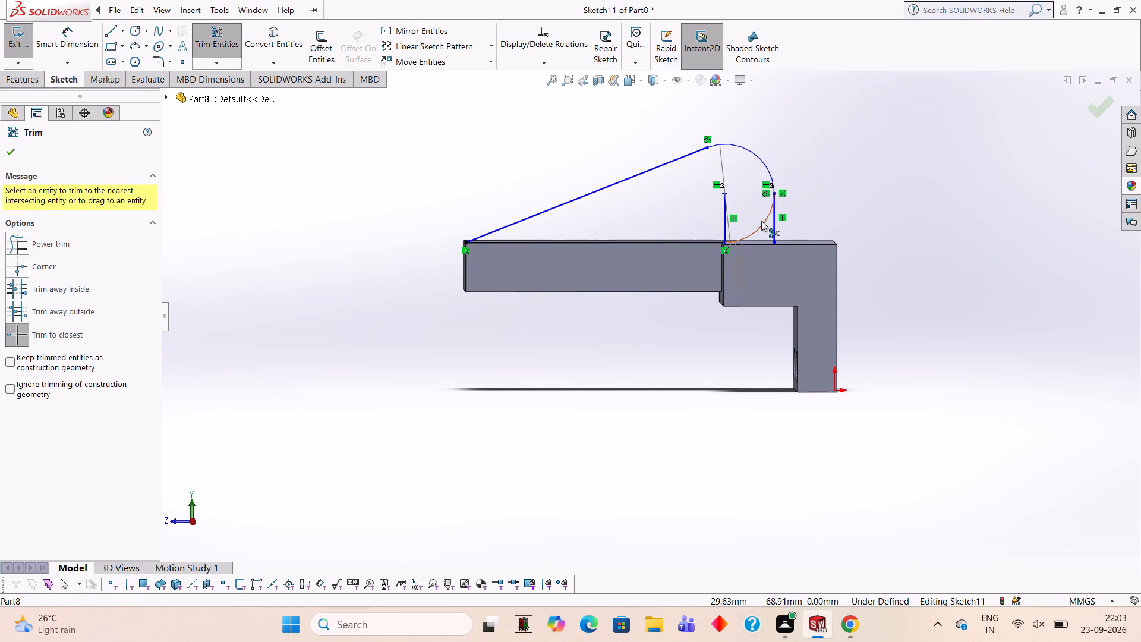
{"action": "left_click", "coordinate": [761, 221]}
{"action": "left_click", "coordinate": [764, 222]}
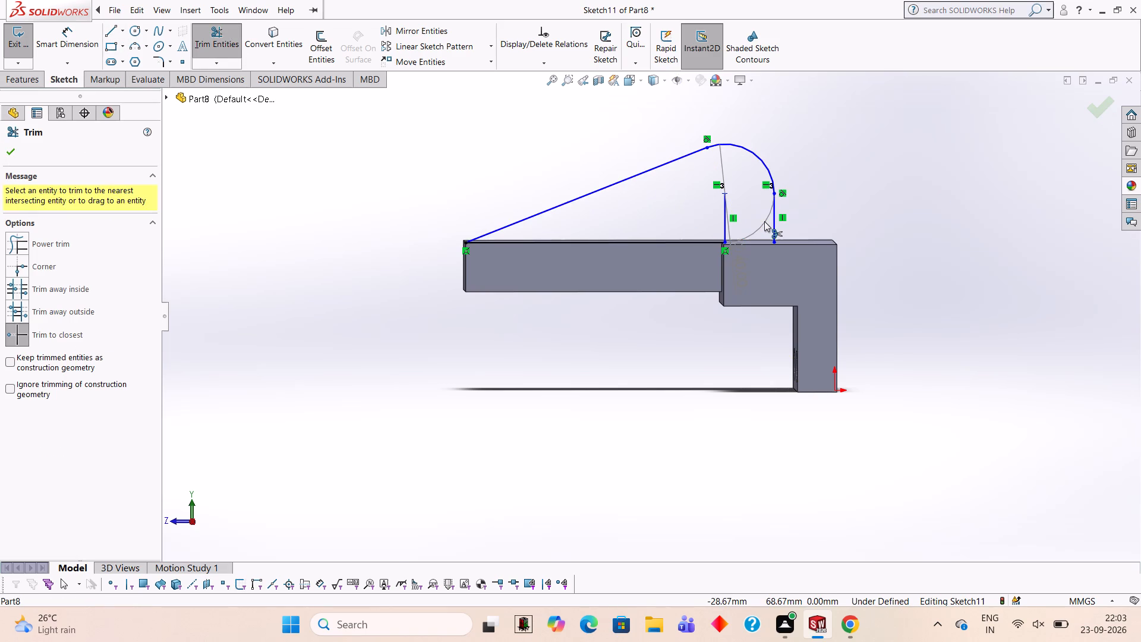
{"action": "left_click", "coordinate": [764, 221]}
{"action": "middle_click_drag", "start_coordinate": [805, 177], "coordinate": [805, 230]}
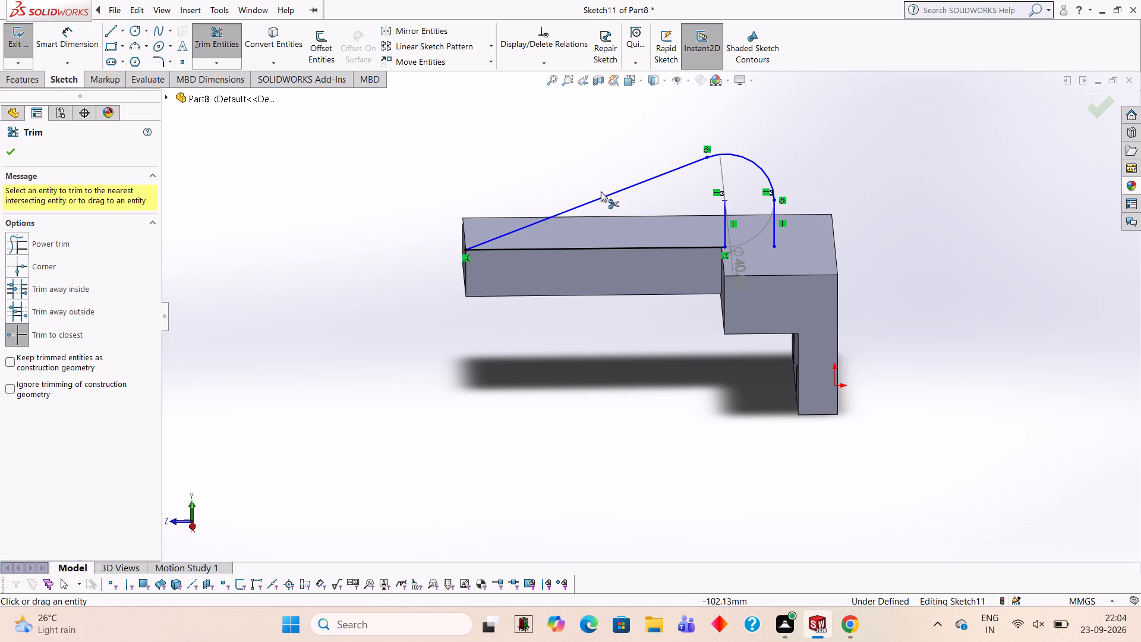
{"action": "left_click", "coordinate": [721, 231]}
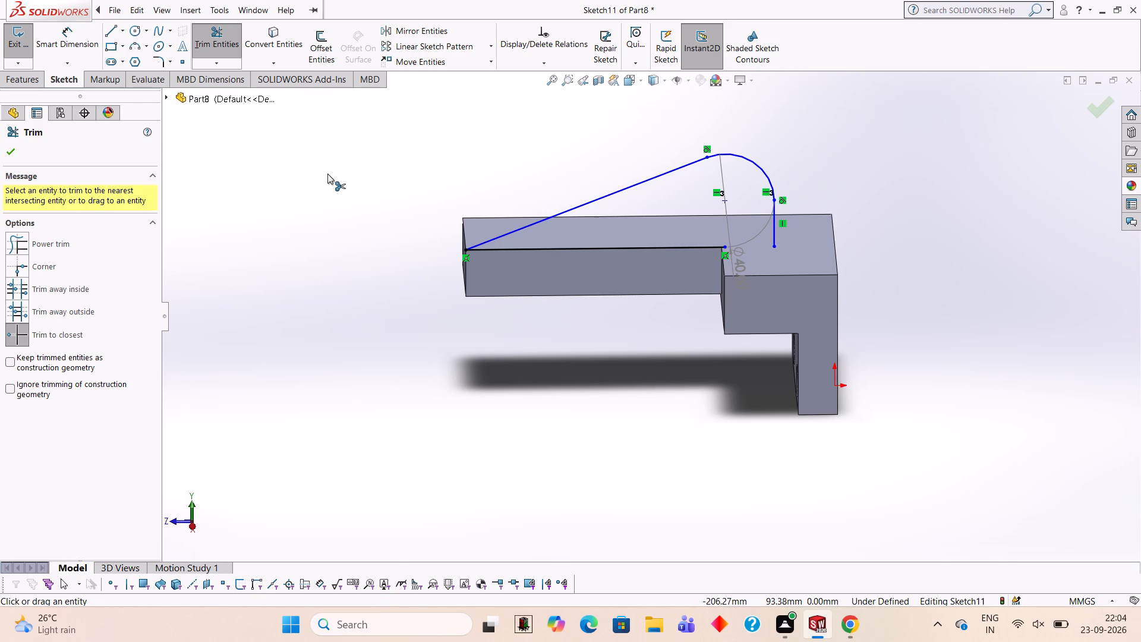
Close the profile with a 20 mm horizontal line from the inner end of the arm's edge line to the vertical line's lower end.
{"action": "left_click", "coordinate": [114, 34]}
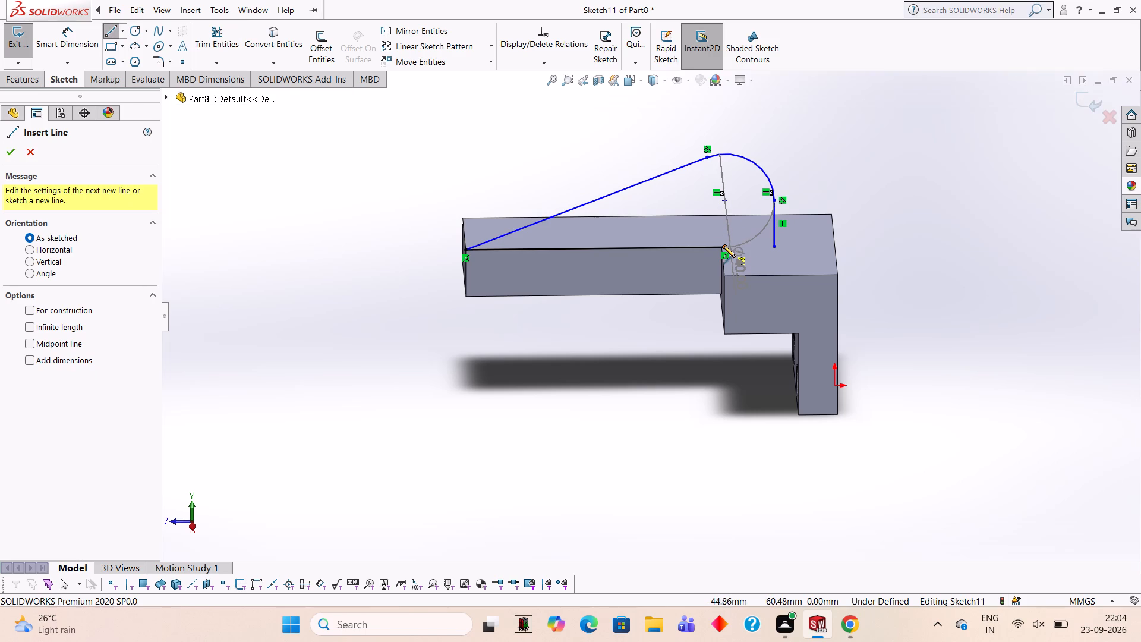
{"action": "left_click", "coordinate": [724, 246]}
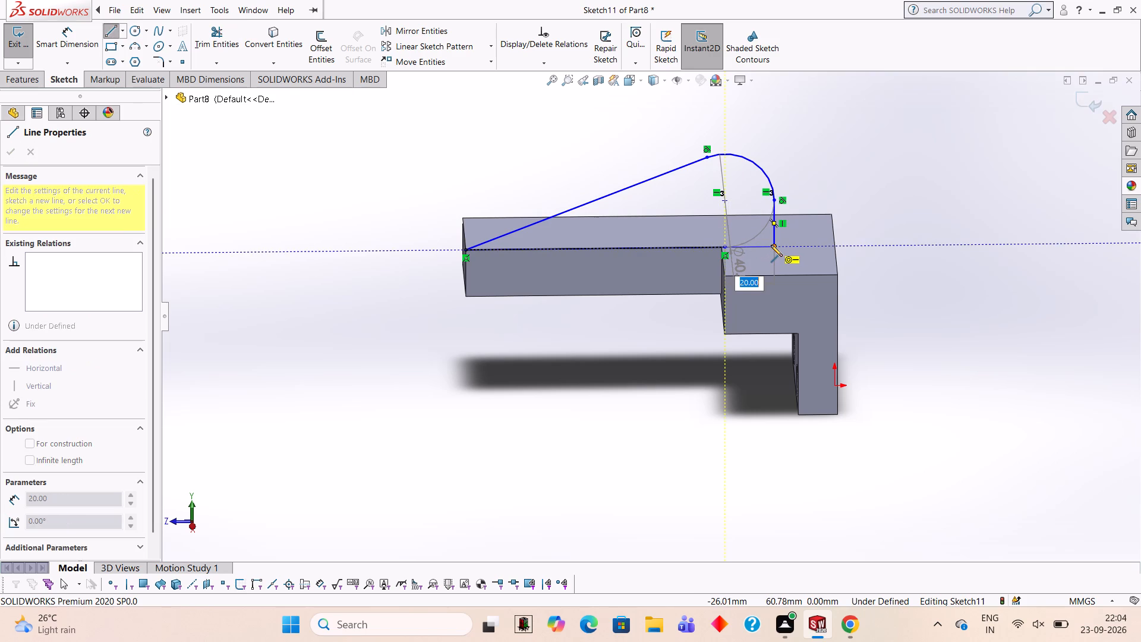
{"action": "left_click", "coordinate": [771, 245]}
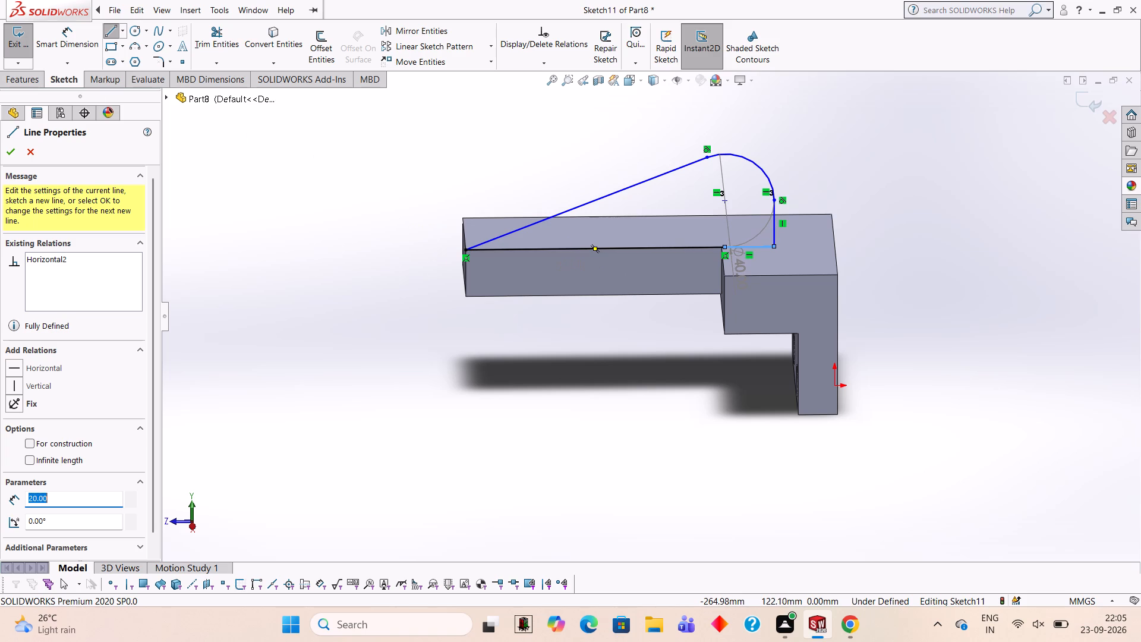
Extrude the closed lug profile 30 mm in the reversed direction, across the arm's top face, merged with the body.
{"action": "left_click", "coordinate": [31, 84]}
{"action": "left_click", "coordinate": [33, 59]}
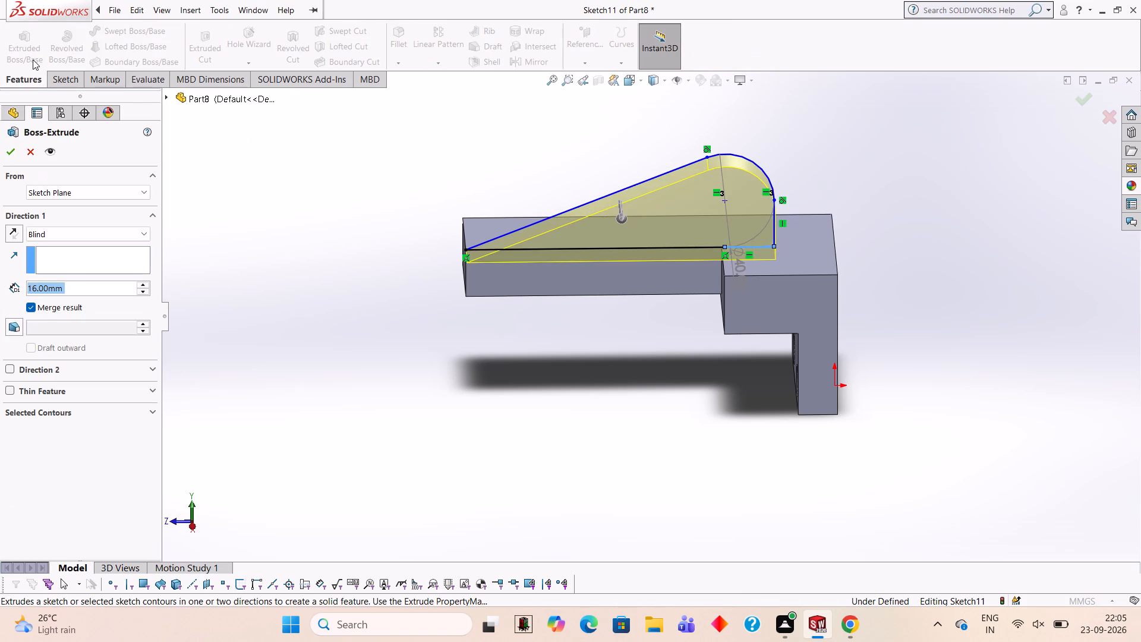
{"action": "left_click", "coordinate": [18, 238]}
{"action": "middle_click_drag", "start_coordinate": [319, 214], "coordinate": [421, 404]}
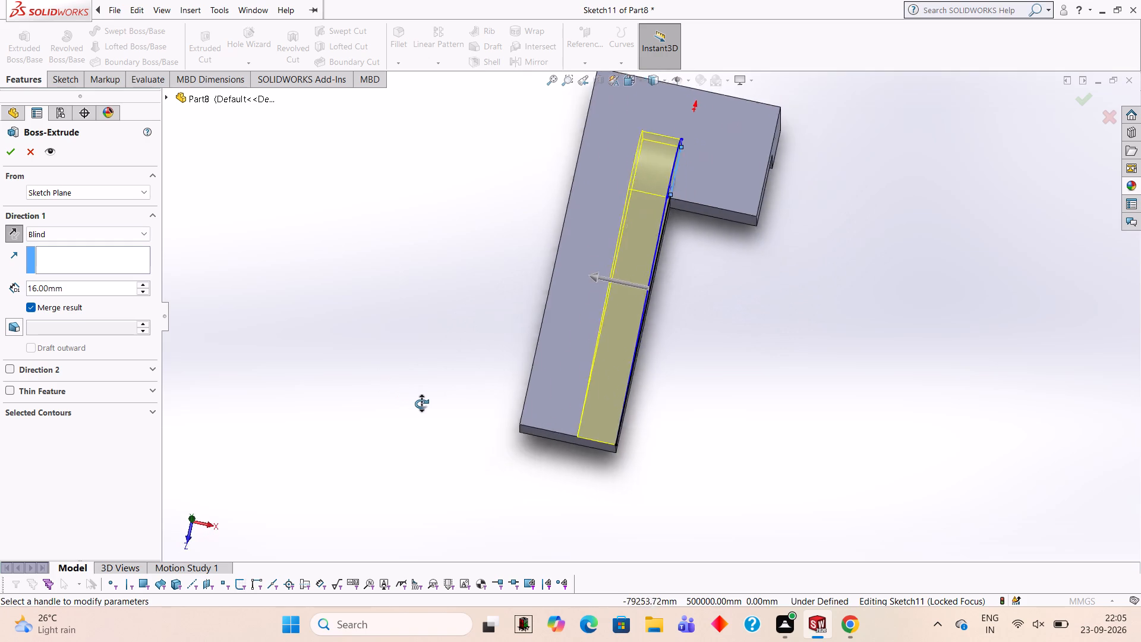
{"action": "middle_click_drag", "start_coordinate": [421, 404], "coordinate": [417, 404]}
{"action": "left_click", "coordinate": [99, 293]}
{"action": "key", "text": "BackSpace"}
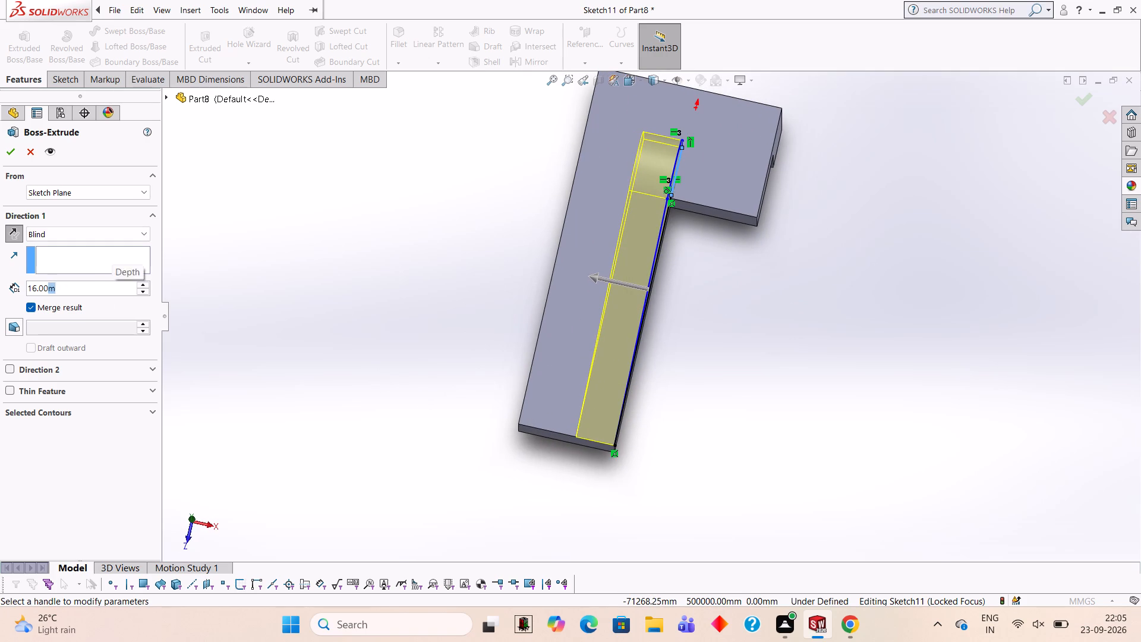
{"action": "key", "text": "BackSpace"}
{"action": "key", "text": "BackSpace"}
{"action": "key", "text": "BackSpace"}
{"action": "key", "text": "BackSpace"}
{"action": "key", "text": "BackSpace"}
{"action": "key", "text": "BackSpace"}
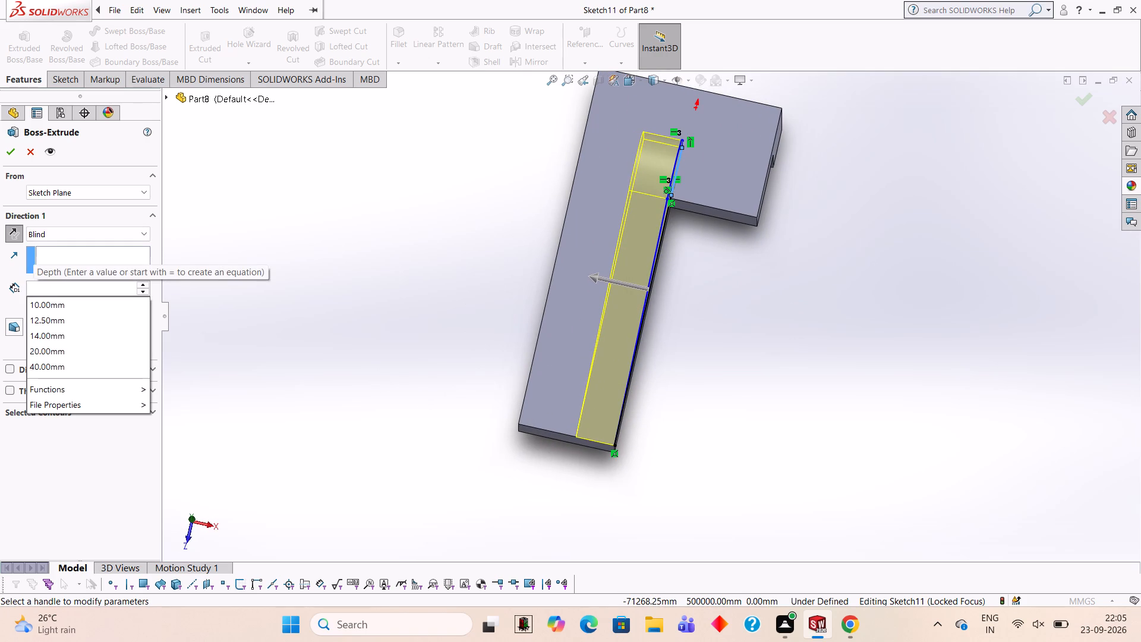
{"action": "type", "text": "30"}
{"action": "key", "text": "Return"}
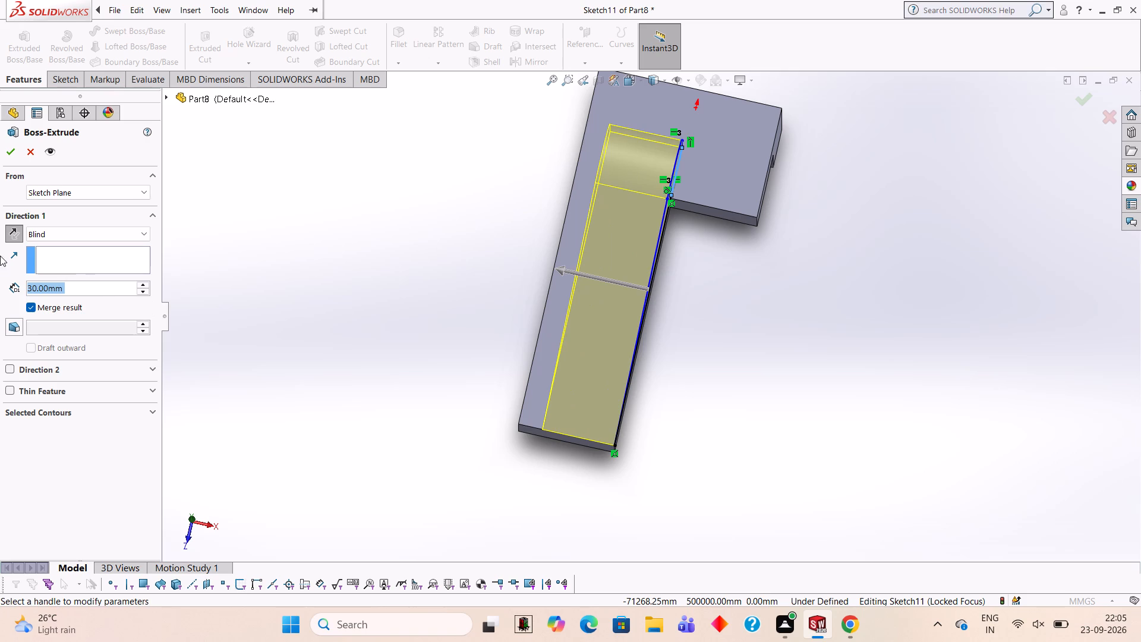
{"action": "left_click", "coordinate": [17, 158]}
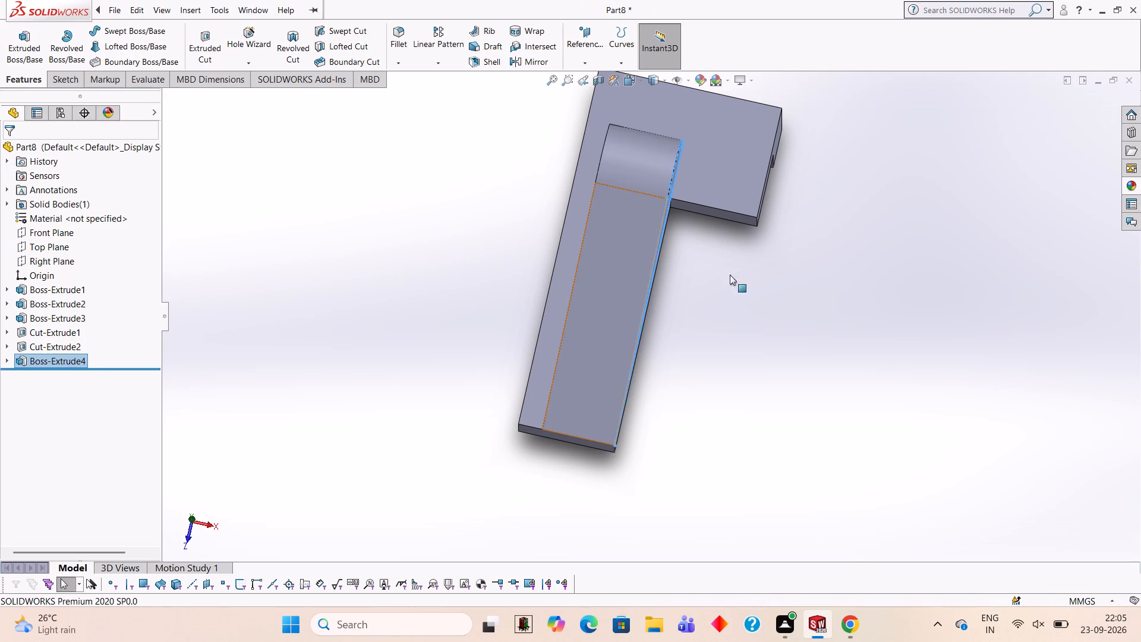
{"action": "left_click", "coordinate": [1004, 278]}
{"action": "middle_click_drag", "start_coordinate": [956, 306], "coordinate": [866, 142]}
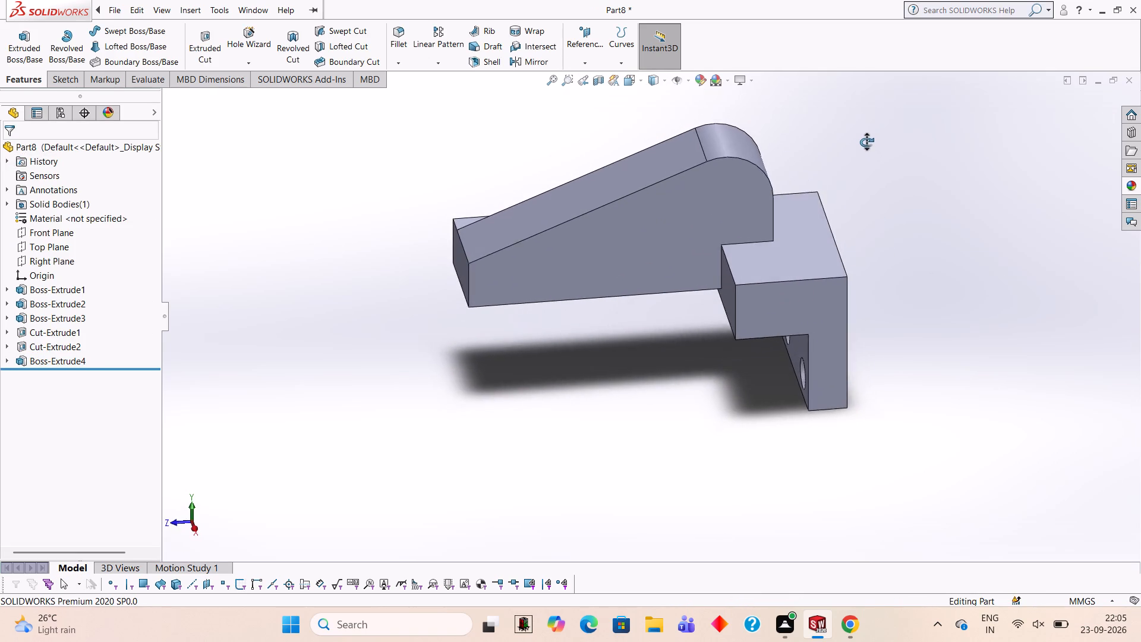
{"action": "middle_click_drag", "start_coordinate": [866, 142], "coordinate": [853, 139]}
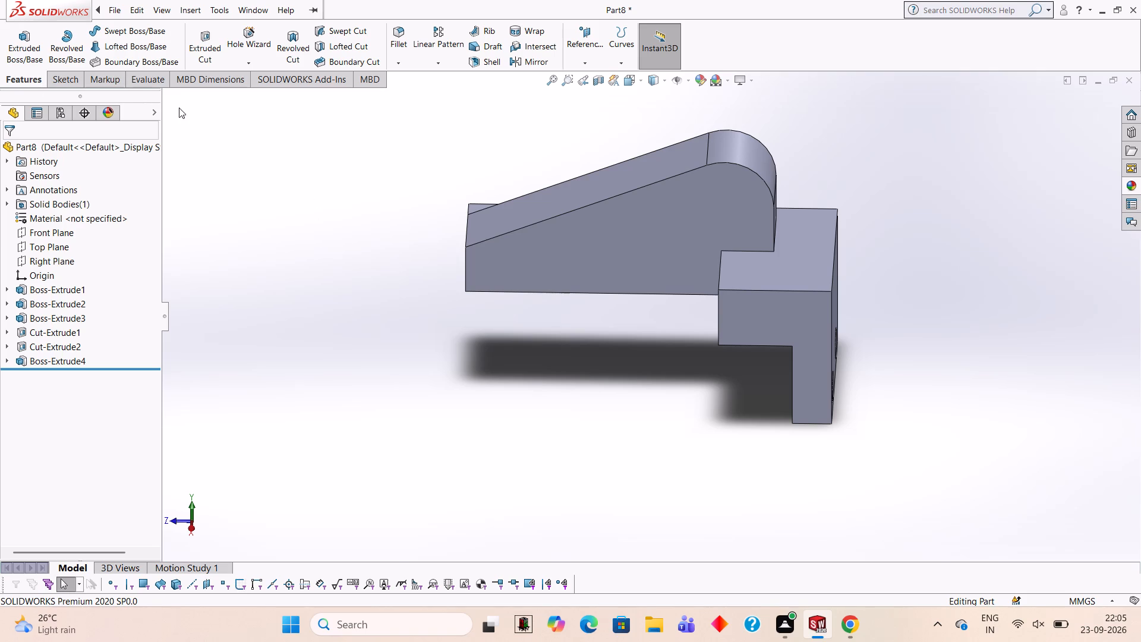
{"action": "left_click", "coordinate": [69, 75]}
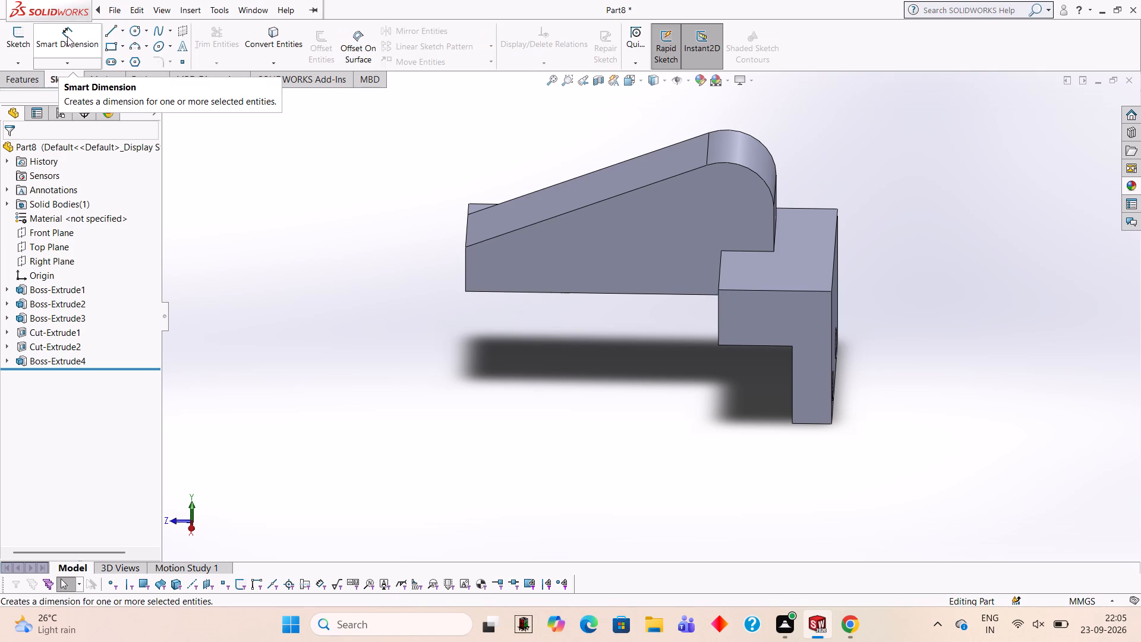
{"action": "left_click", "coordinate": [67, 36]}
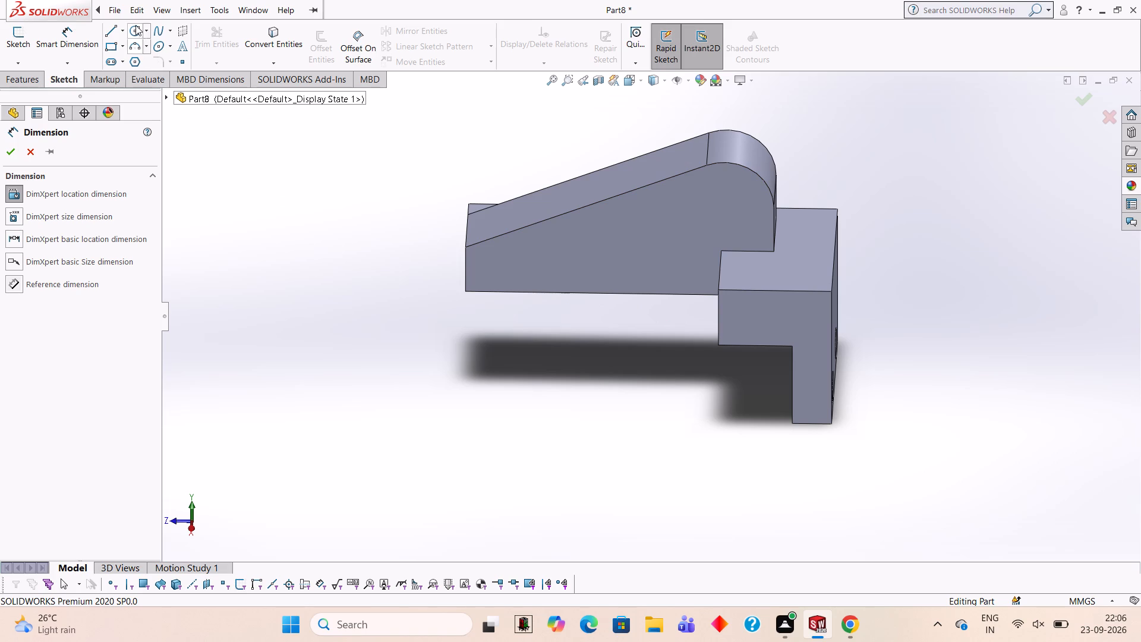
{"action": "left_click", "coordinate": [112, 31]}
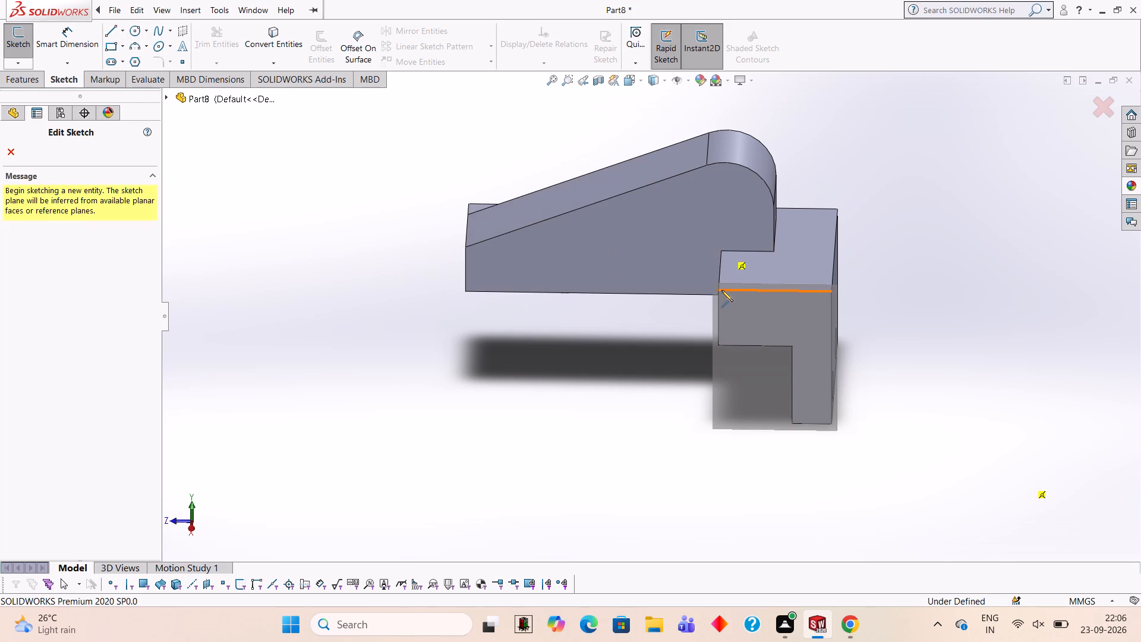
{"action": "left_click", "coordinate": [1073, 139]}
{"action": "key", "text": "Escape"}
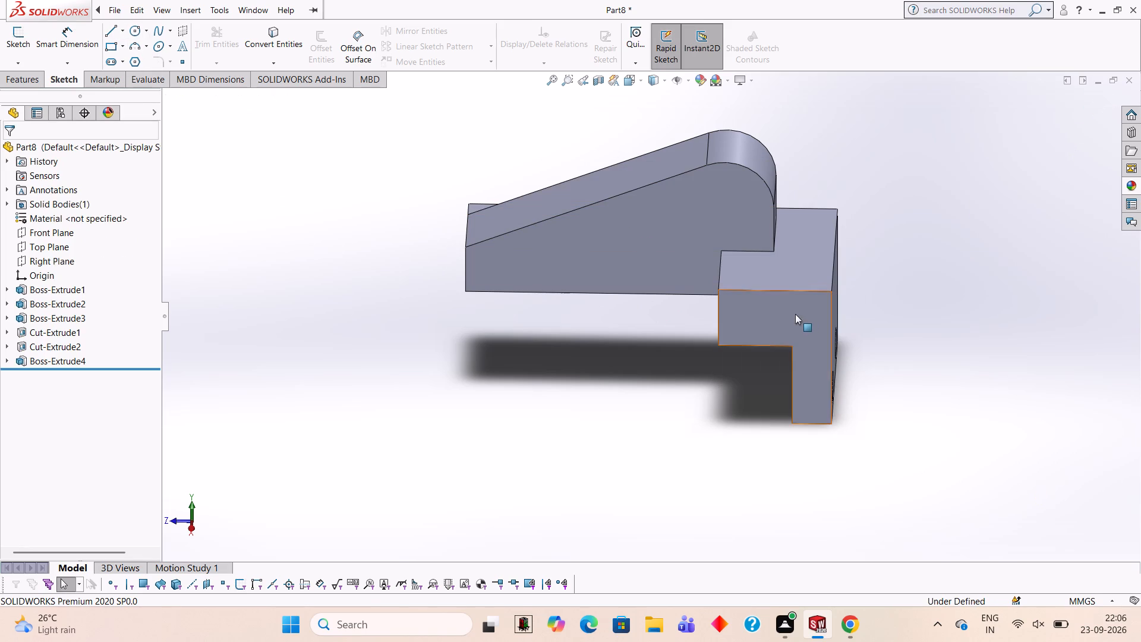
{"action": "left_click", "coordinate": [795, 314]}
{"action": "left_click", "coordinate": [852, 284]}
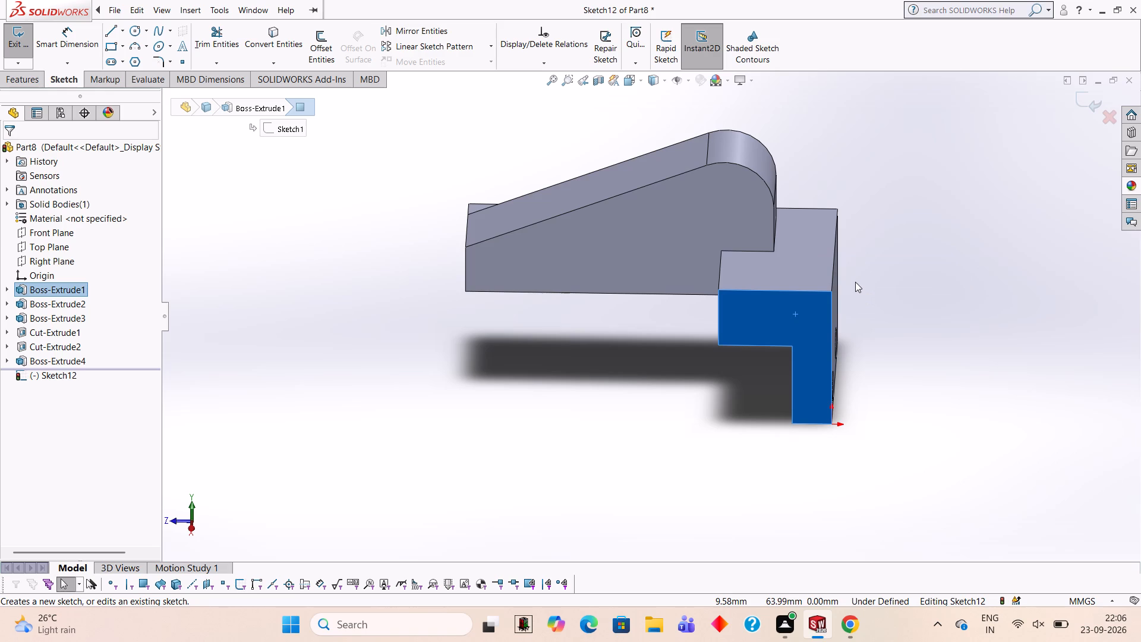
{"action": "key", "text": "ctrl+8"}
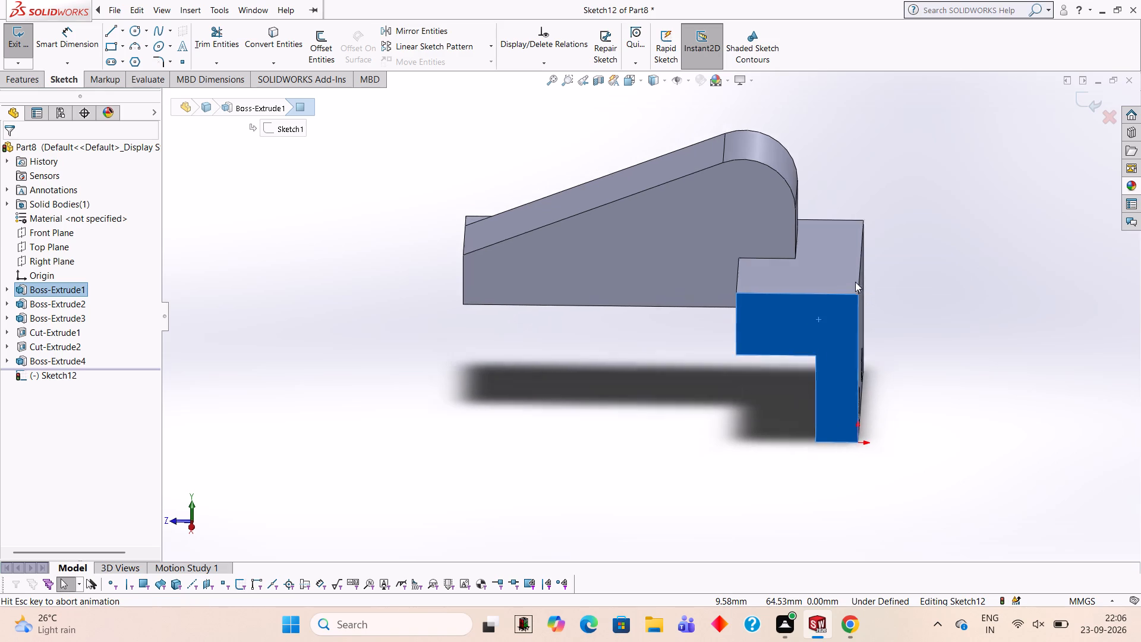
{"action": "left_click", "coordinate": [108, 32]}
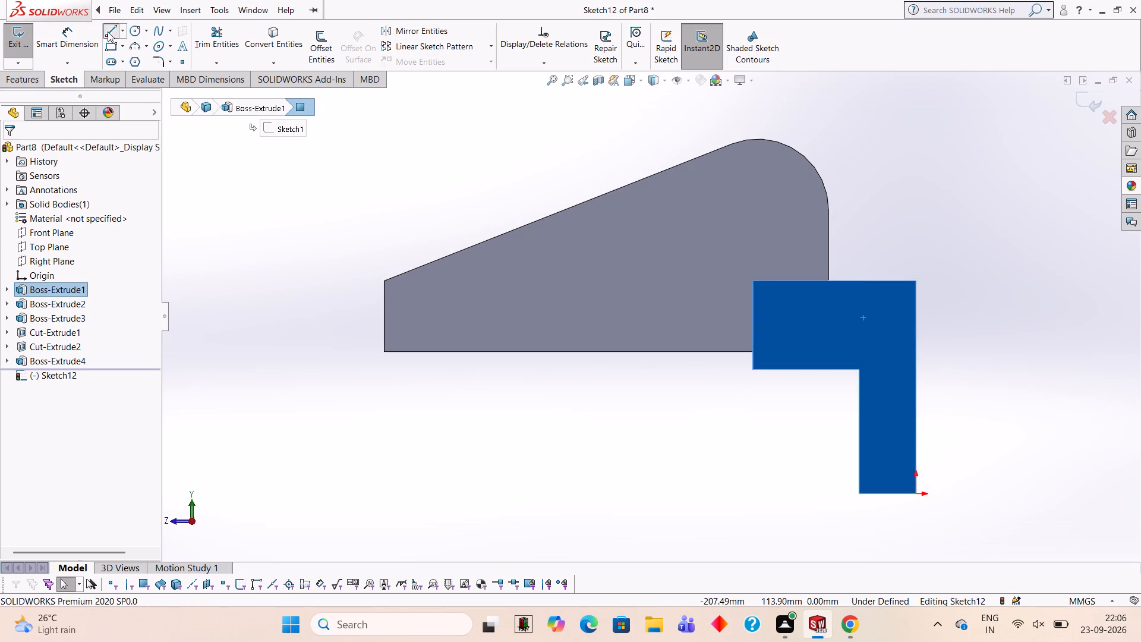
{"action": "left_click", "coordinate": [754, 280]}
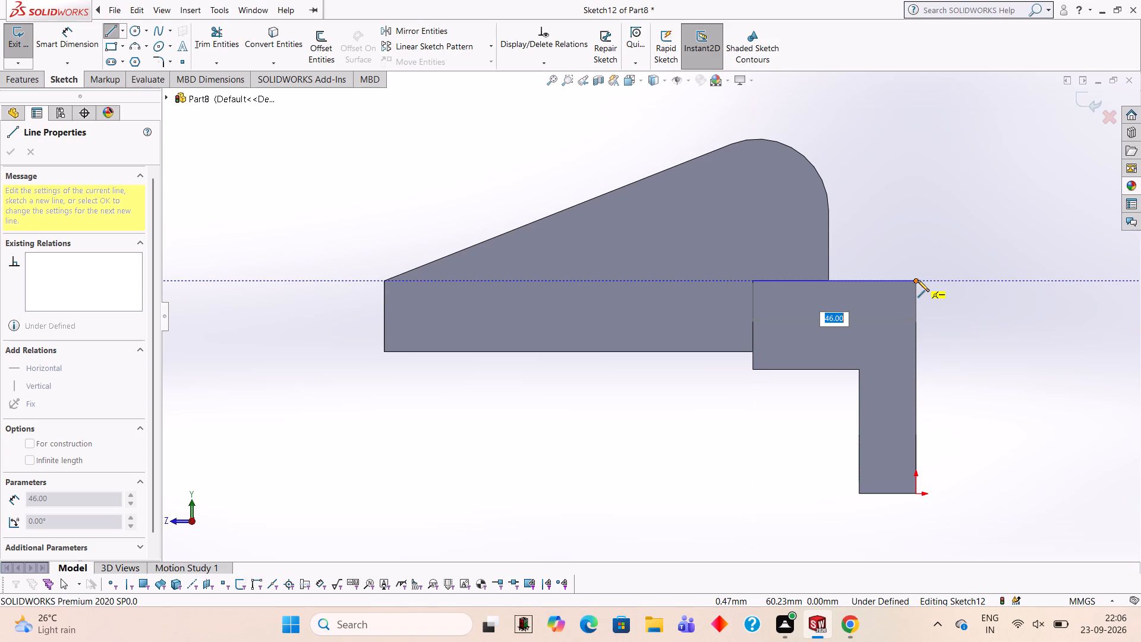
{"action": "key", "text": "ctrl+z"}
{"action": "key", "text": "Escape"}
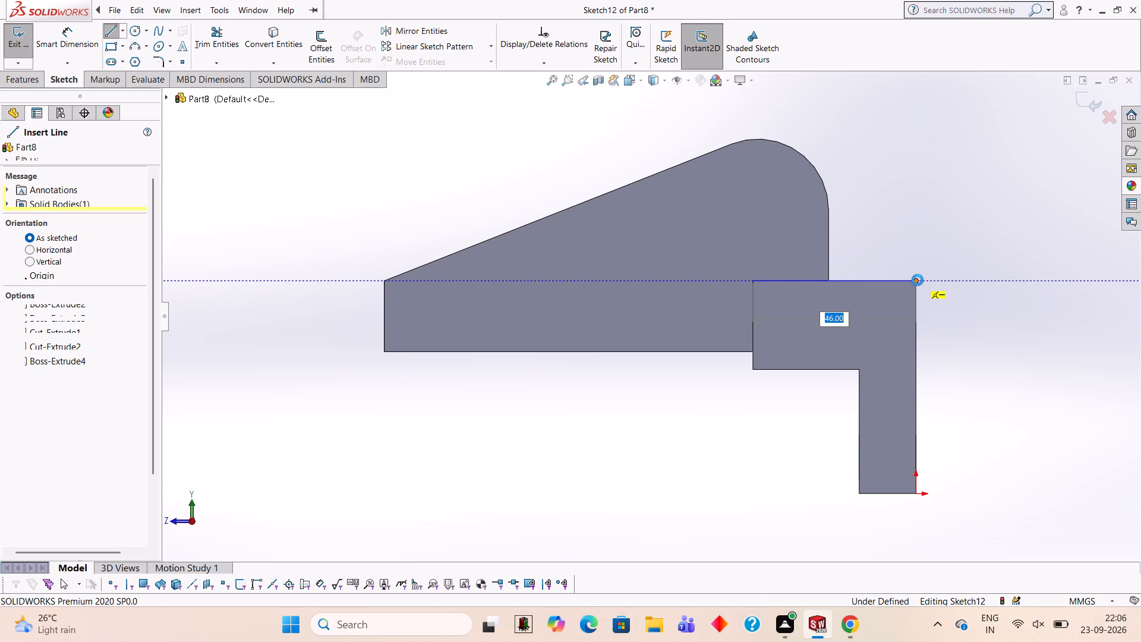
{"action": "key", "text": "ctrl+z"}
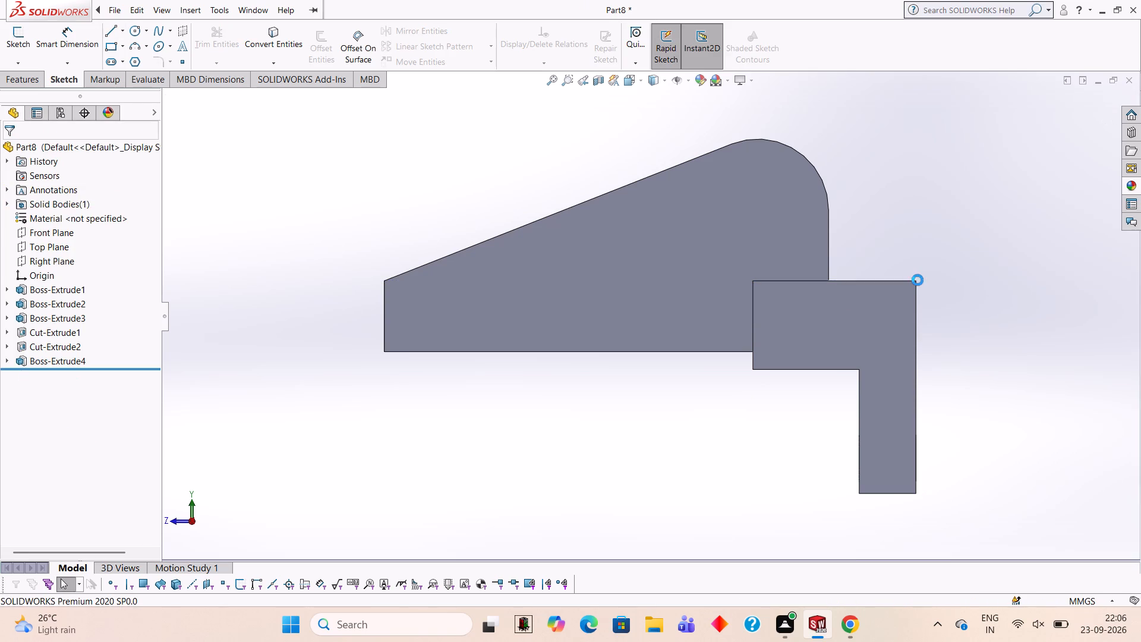
Undo the lug extrusion together with its whole profile sketch on the arm's side.
{"action": "key", "text": "ctrl+z"}
{"action": "key", "text": "ctrl+z"}
{"action": "key", "text": "ctrl+z"}
{"action": "key", "text": "ctrl+z"}
{"action": "key", "text": "ctrl+z"}
{"action": "key", "text": "ctrl+z"}
{"action": "key", "text": "ctrl+z"}
{"action": "key", "text": "ctrl+z"}
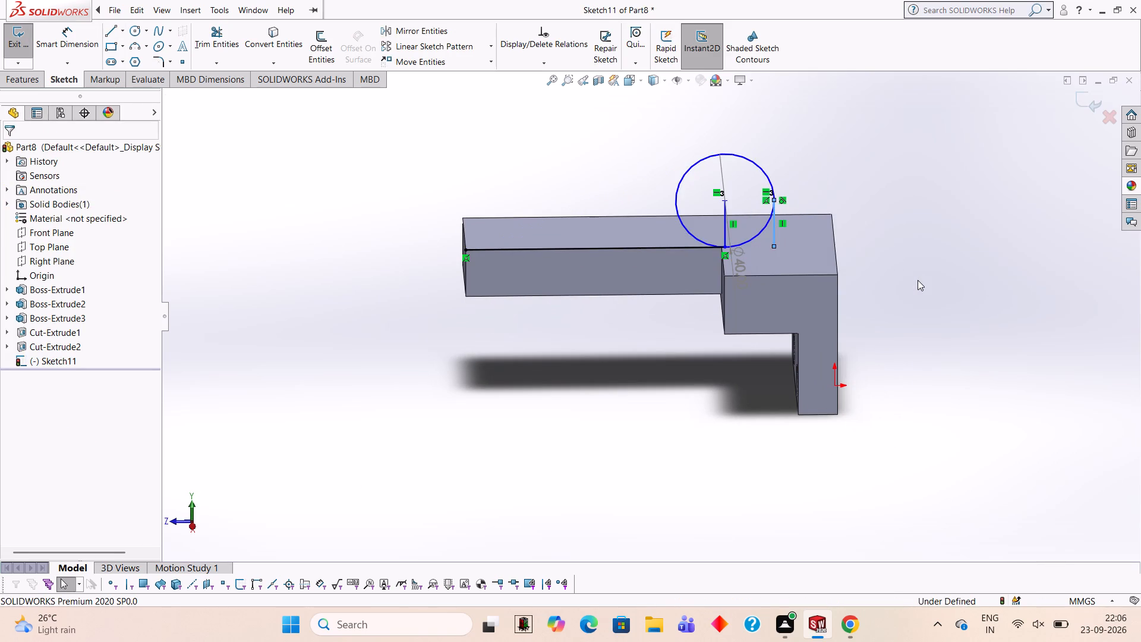
{"action": "key", "text": "ctrl+z"}
{"action": "key", "text": "ctrl+z"}
{"action": "key", "text": "ctrl+z"}
{"action": "key", "text": "ctrl+z"}
{"action": "key", "text": "ctrl+z"}
{"action": "key", "text": "ctrl+z"}
{"action": "key", "text": "ctrl+z"}
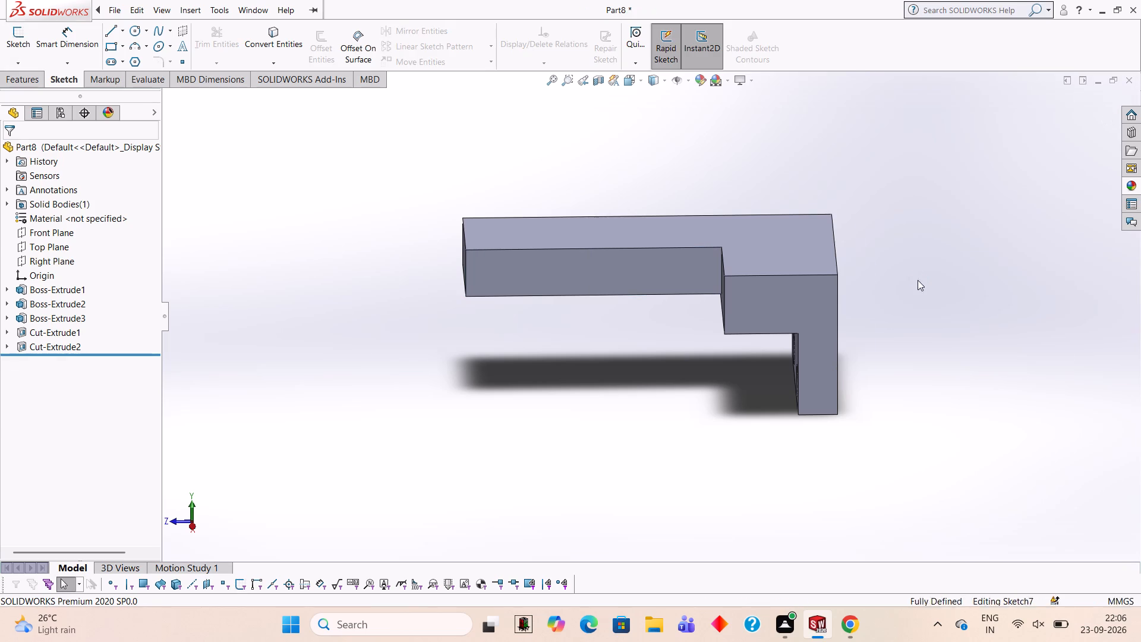
Undo the second extruded cut together with its sketch, keeping the plate, block, arm and two holes.
{"action": "key", "text": "ctrl+z"}
{"action": "key", "text": "ctrl+z"}
{"action": "key", "text": "ctrl+z"}
{"action": "key", "text": "ctrl+z"}
{"action": "key", "text": "ctrl+z"}
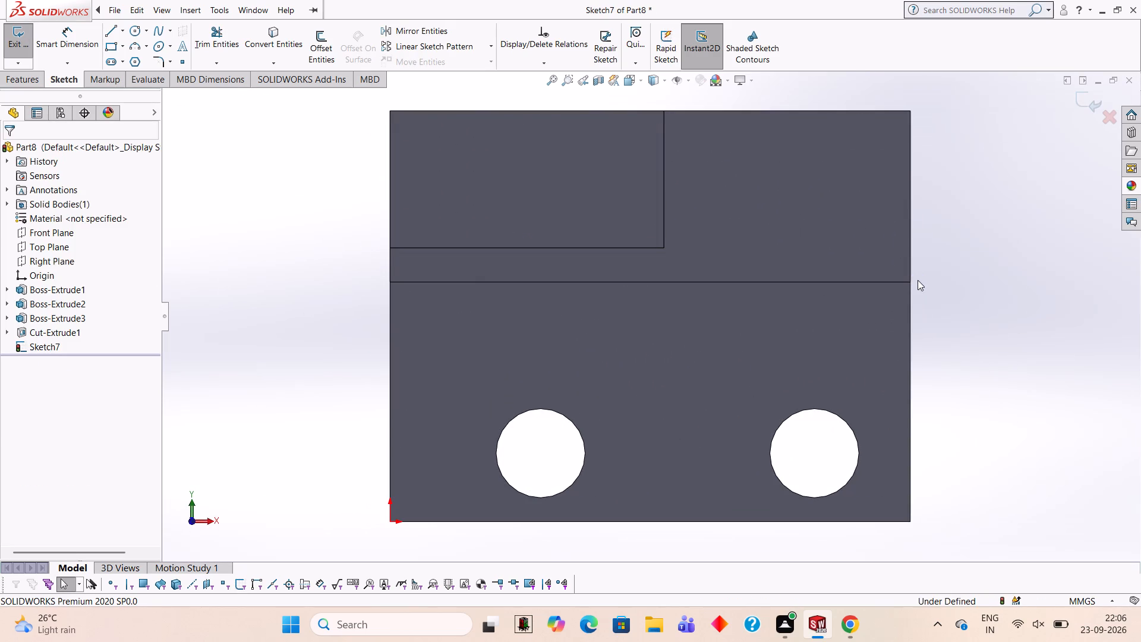
{"action": "key", "text": "ctrl+z"}
{"action": "key", "text": "ctrl+z"}
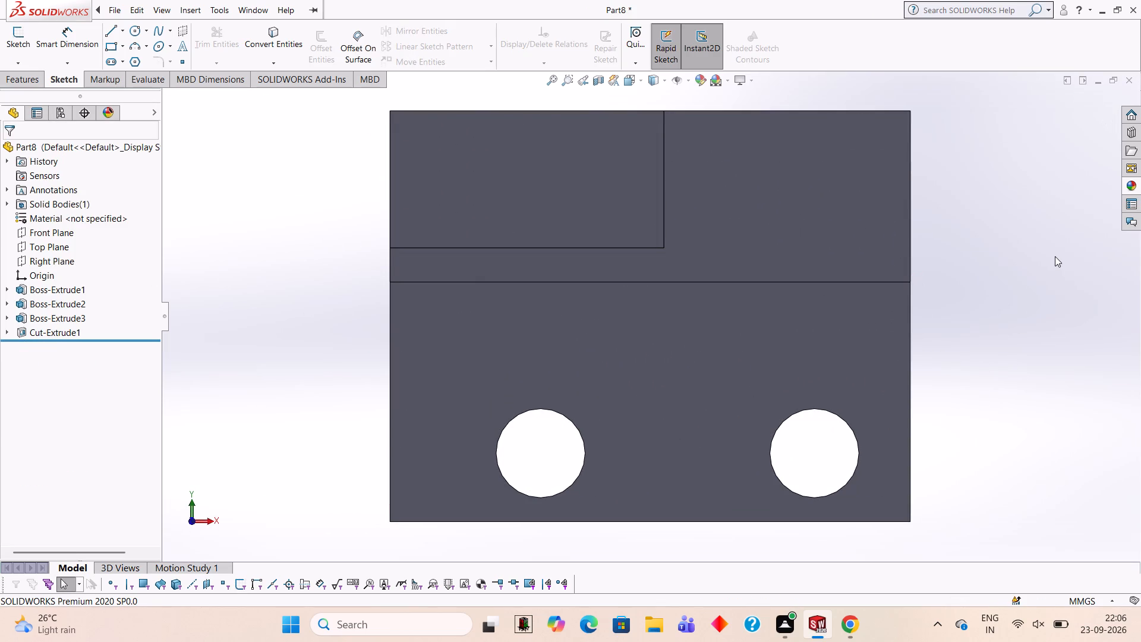
Undo the two-hole cut together with the dimensions and circles of its sketch.
{"action": "key", "text": "ctrl+z"}
{"action": "key", "text": "ctrl+z"}
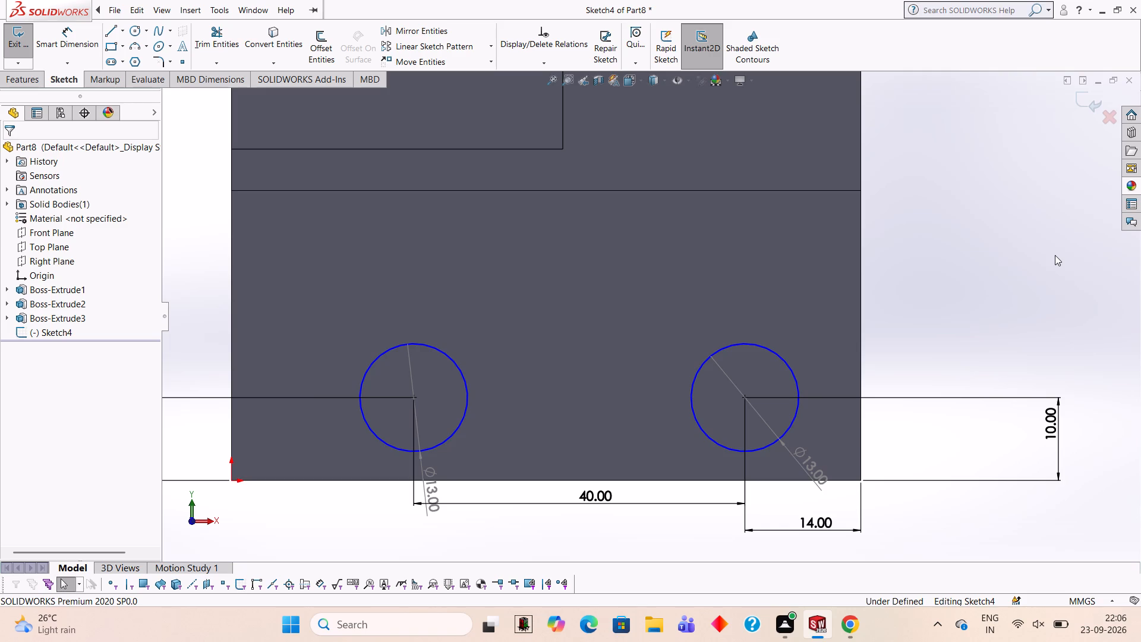
{"action": "key", "text": "ctrl+z"}
{"action": "key", "text": "ctrl+z"}
{"action": "key", "text": "ctrl+z"}
{"action": "key", "text": "ctrl+z"}
{"action": "key", "text": "ctrl+z"}
{"action": "key", "text": "ctrl+z"}
{"action": "key", "text": "ctrl+z"}
{"action": "key", "text": "ctrl+z"}
{"action": "key", "text": "ctrl+z"}
{"action": "key", "text": "ctrl+z"}
{"action": "key", "text": "ctrl+z"}
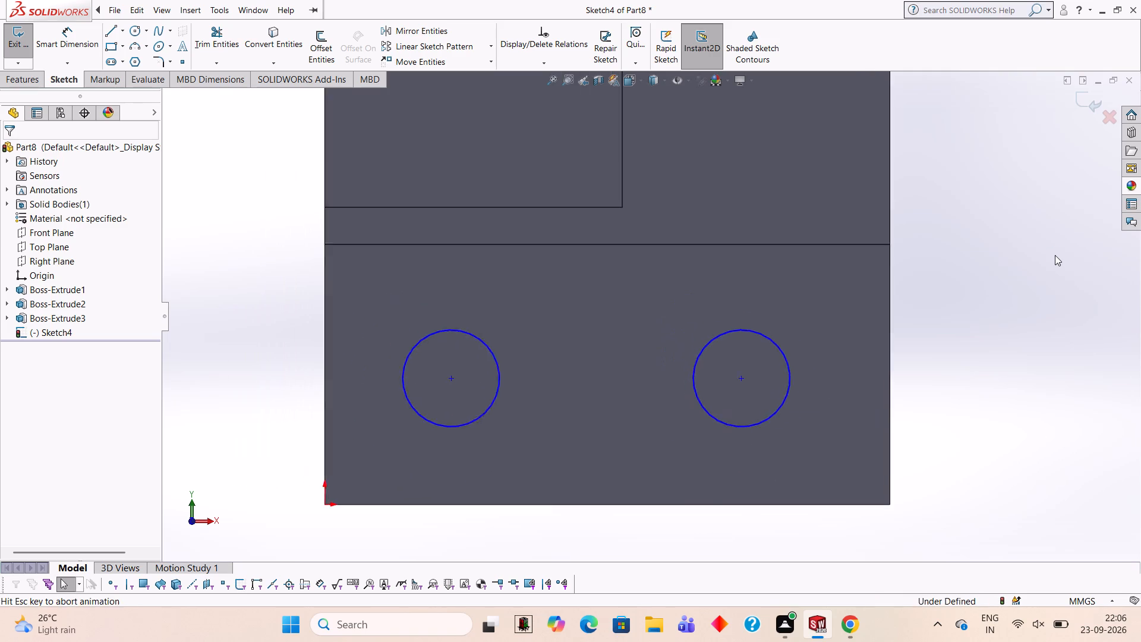
{"action": "key", "text": "ctrl+z"}
{"action": "key", "text": "ctrl+z"}
{"action": "key", "text": "ctrl+z"}
{"action": "key", "text": "ctrl+z"}
{"action": "key", "text": "ctrl+z"}
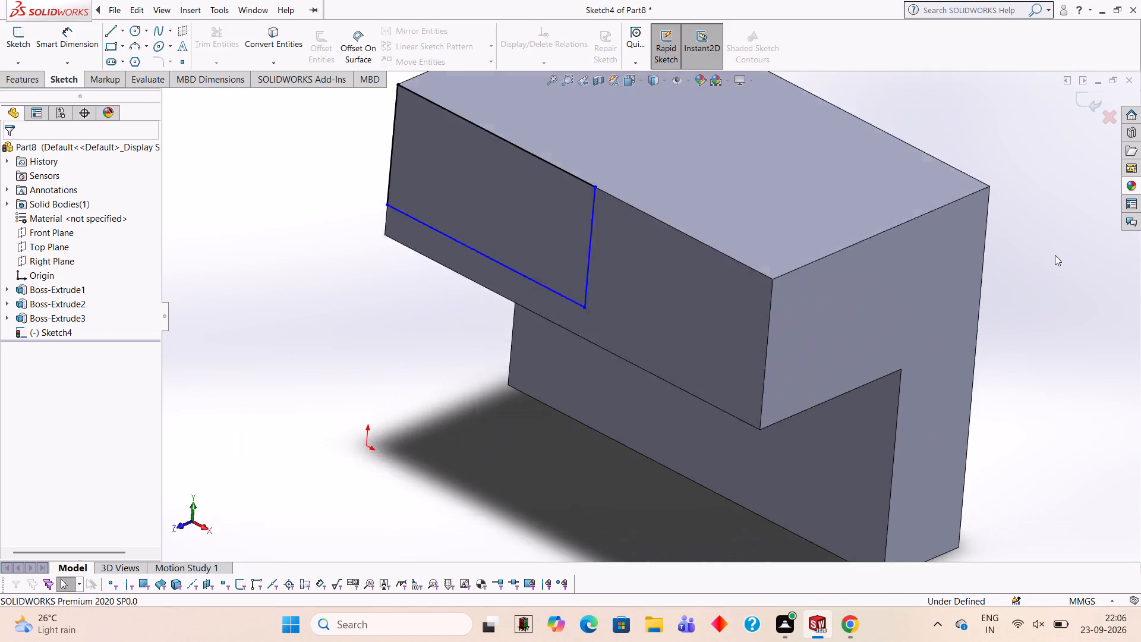
Undo the arm extrusion and its rectangular profile, and close the empty sketch on the upper block's front face.
{"action": "key", "text": "ctrl+z"}
{"action": "key", "text": "ctrl+z"}
{"action": "key", "text": "ctrl+z"}
{"action": "key", "text": "ctrl+z"}
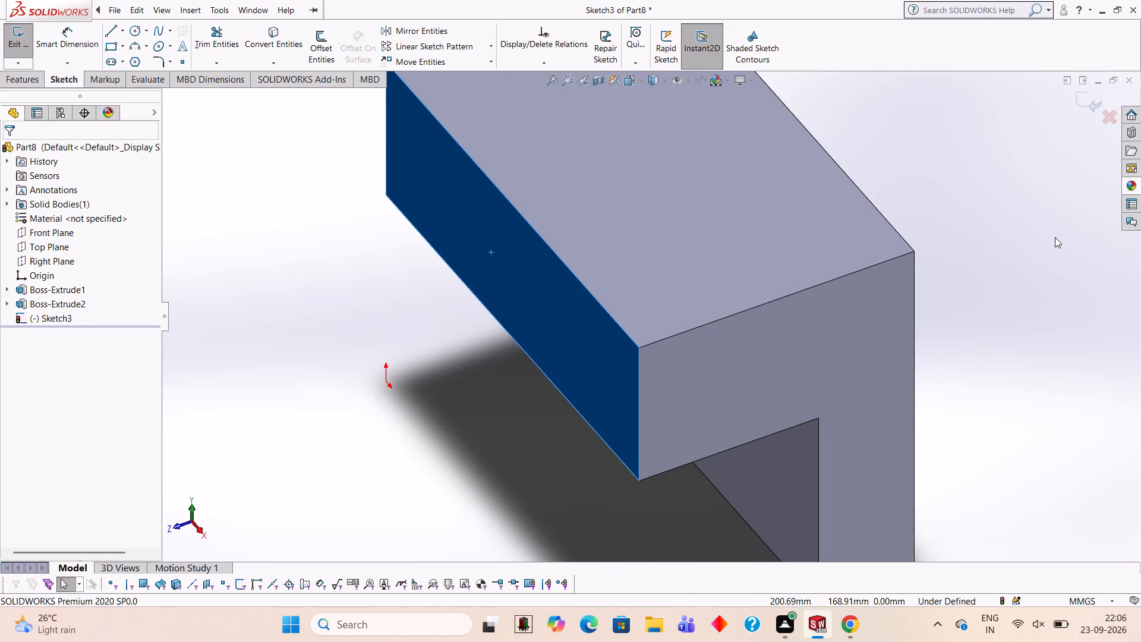
{"action": "key", "text": "Escape"}
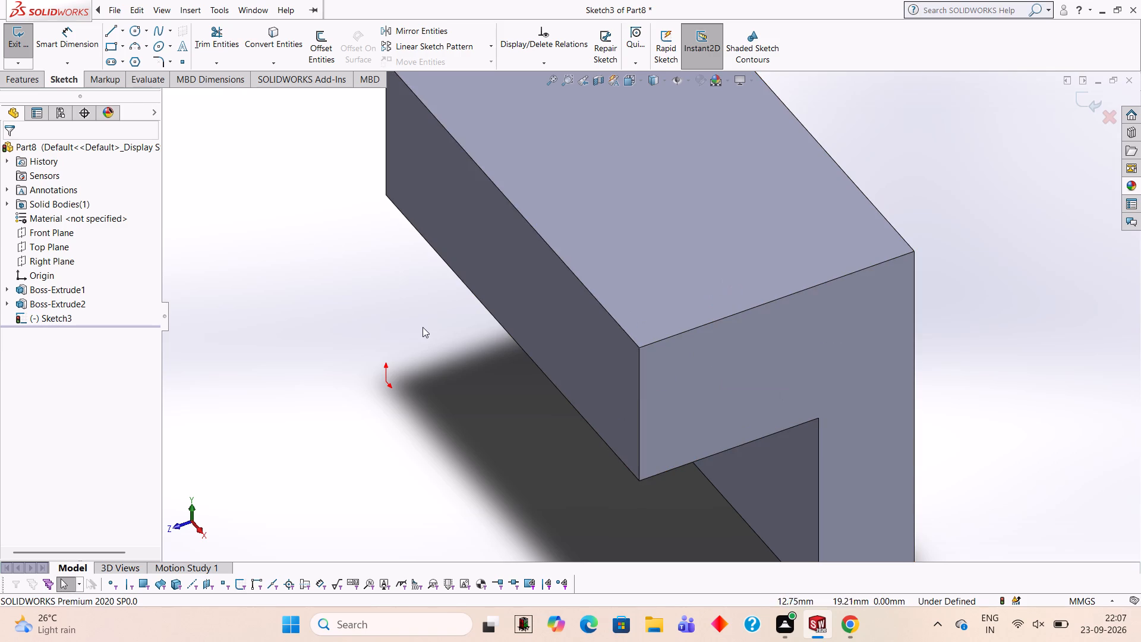
{"action": "left_click", "coordinate": [535, 310]}
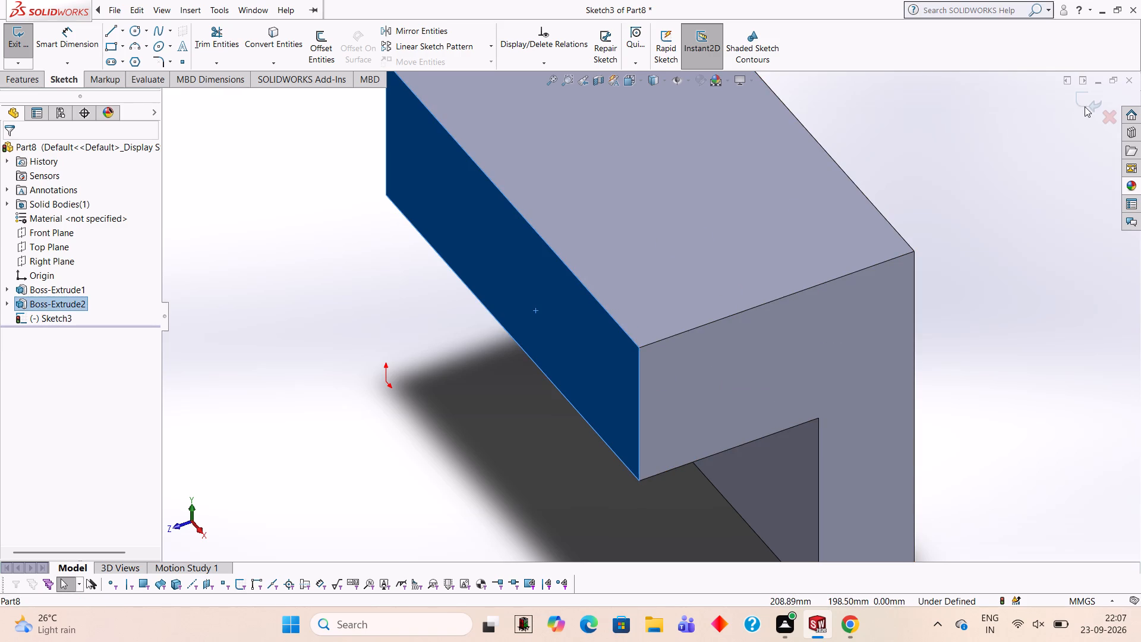
{"action": "left_click", "coordinate": [1085, 106]}
Sketch a closed 76 × 25 mm rectangle of lines along the outline of the upper block's front face.
{"action": "left_click", "coordinate": [553, 371]}
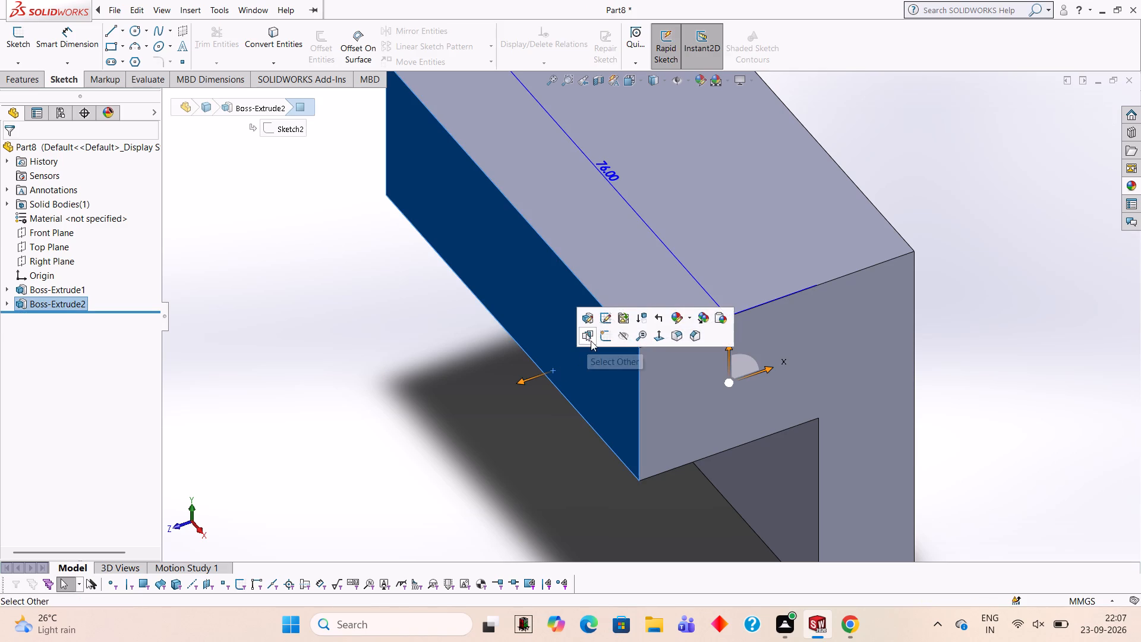
{"action": "left_click", "coordinate": [603, 339]}
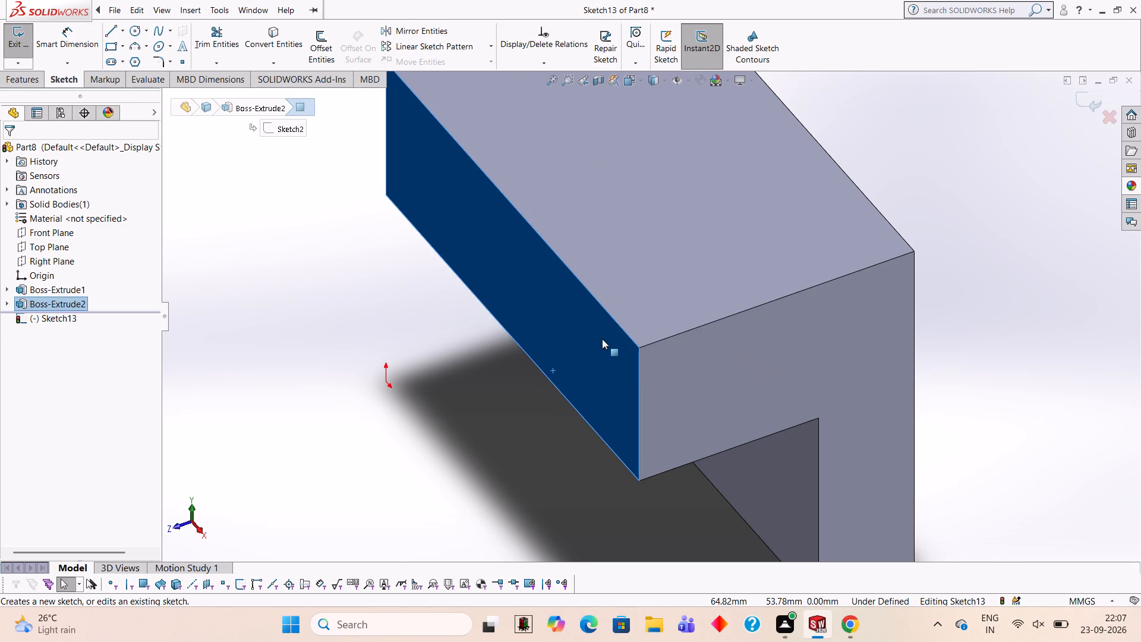
{"action": "key", "text": "ctrl+8"}
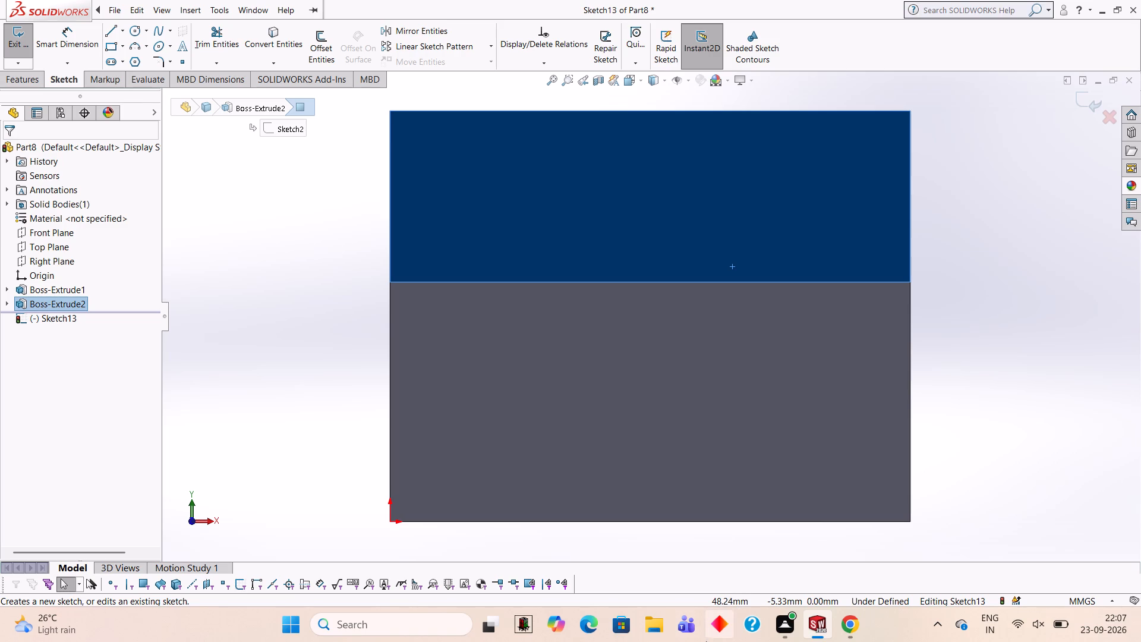
{"action": "left_click", "coordinate": [113, 29]}
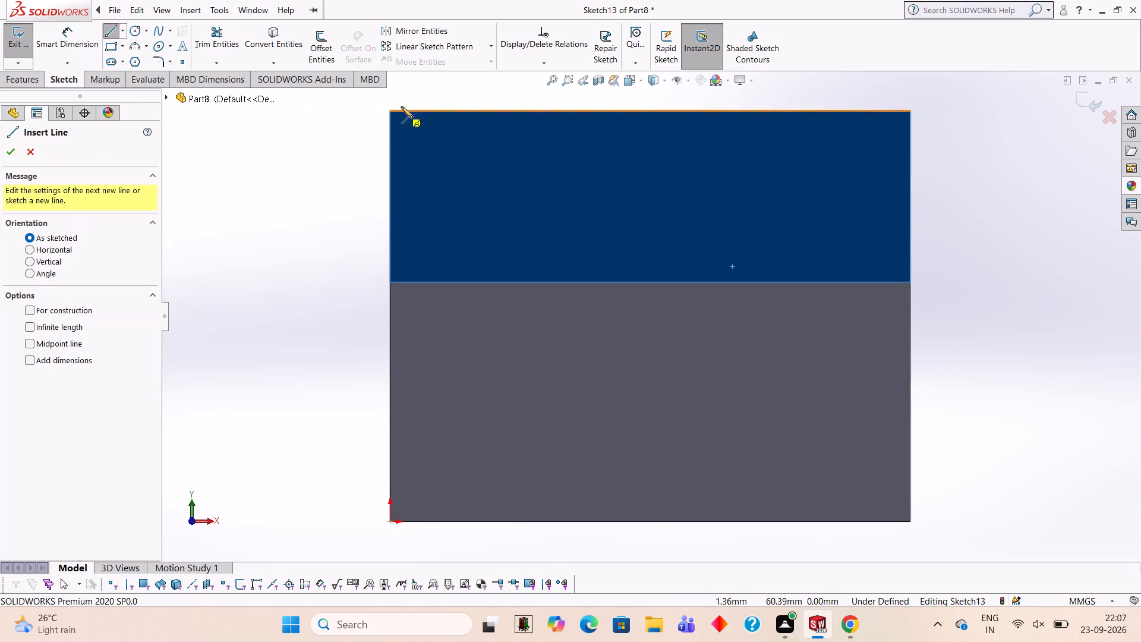
{"action": "left_click", "coordinate": [389, 112]}
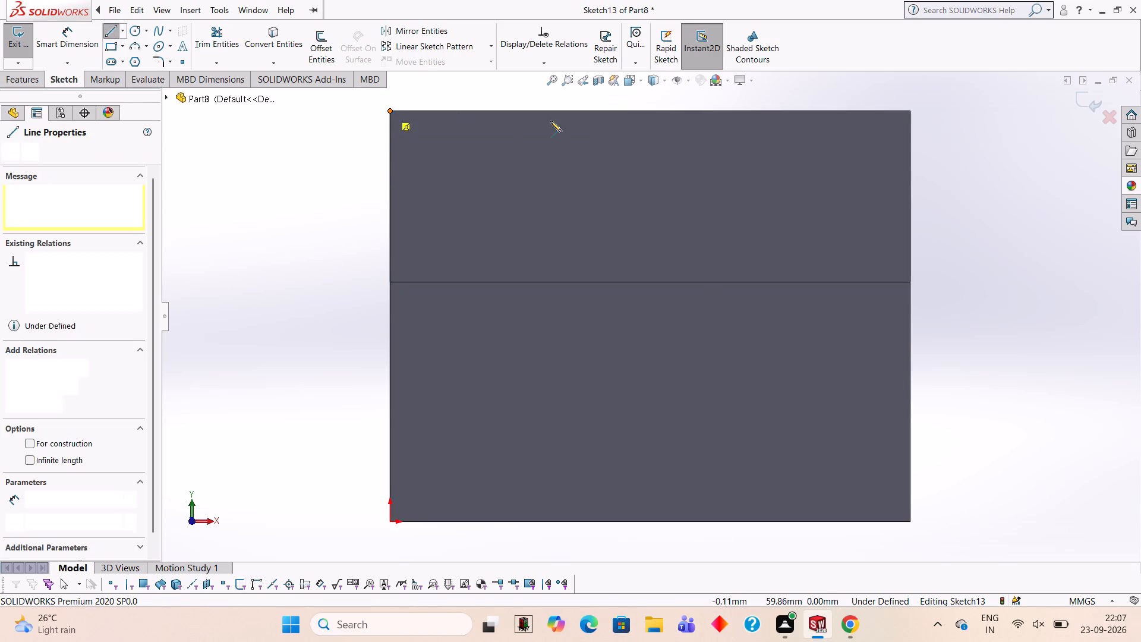
{"action": "left_click", "coordinate": [909, 111]}
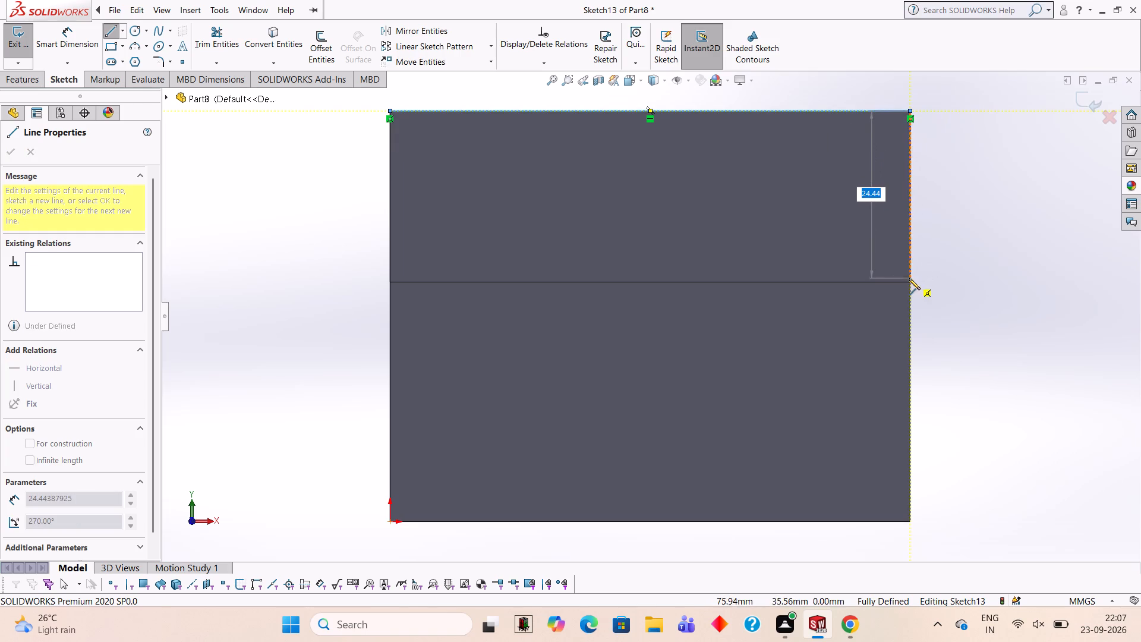
{"action": "left_click", "coordinate": [910, 282]}
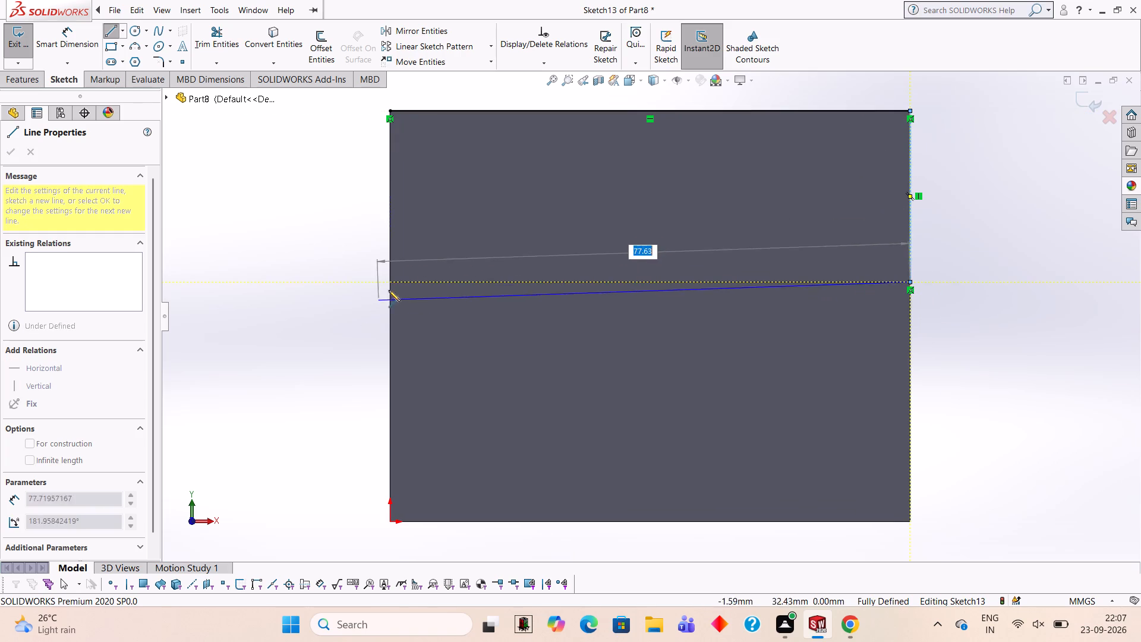
{"action": "left_click", "coordinate": [389, 282]}
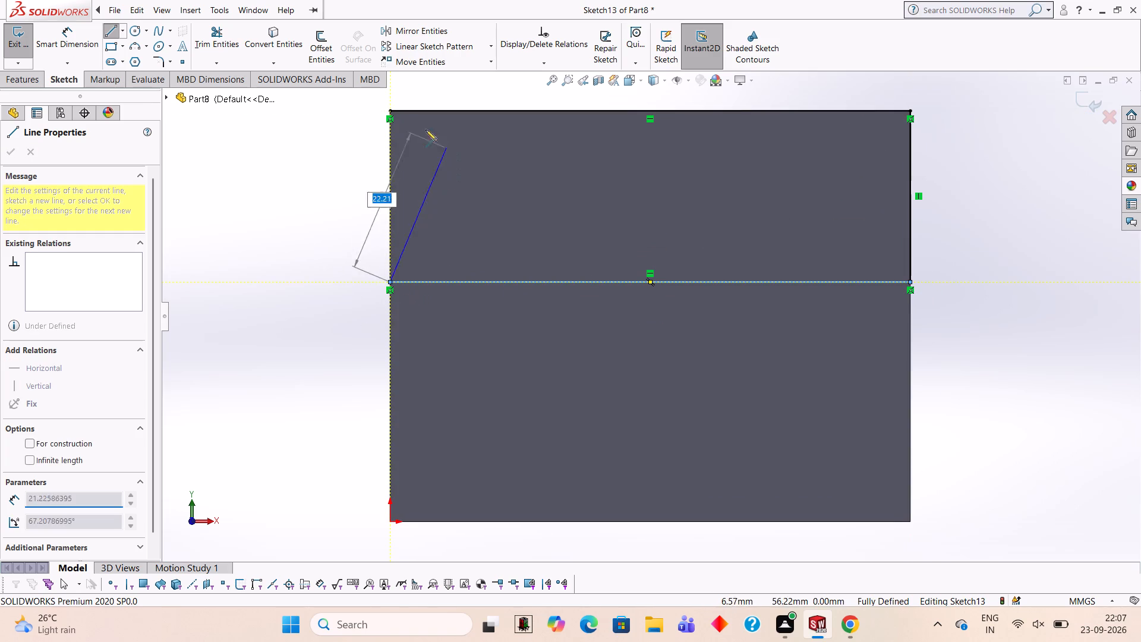
{"action": "left_click", "coordinate": [389, 111]}
{"action": "key", "text": "Escape"}
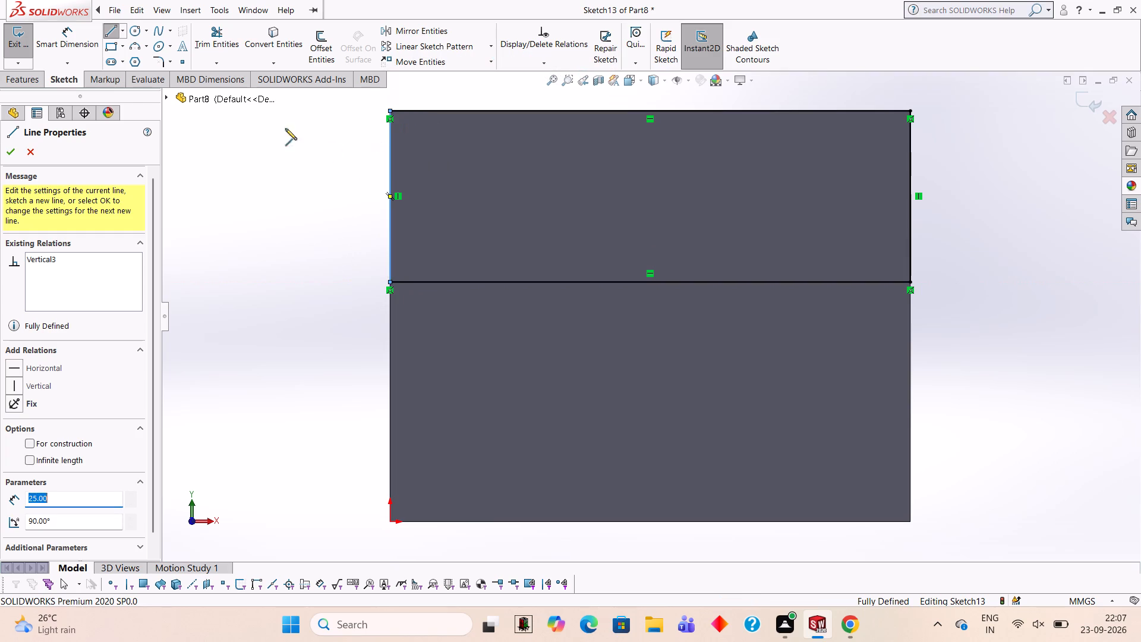
Cut the rectangle 16 mm deep into the upper block as a blind extruded cut.
{"action": "left_click", "coordinate": [34, 83]}
{"action": "left_click", "coordinate": [199, 44]}
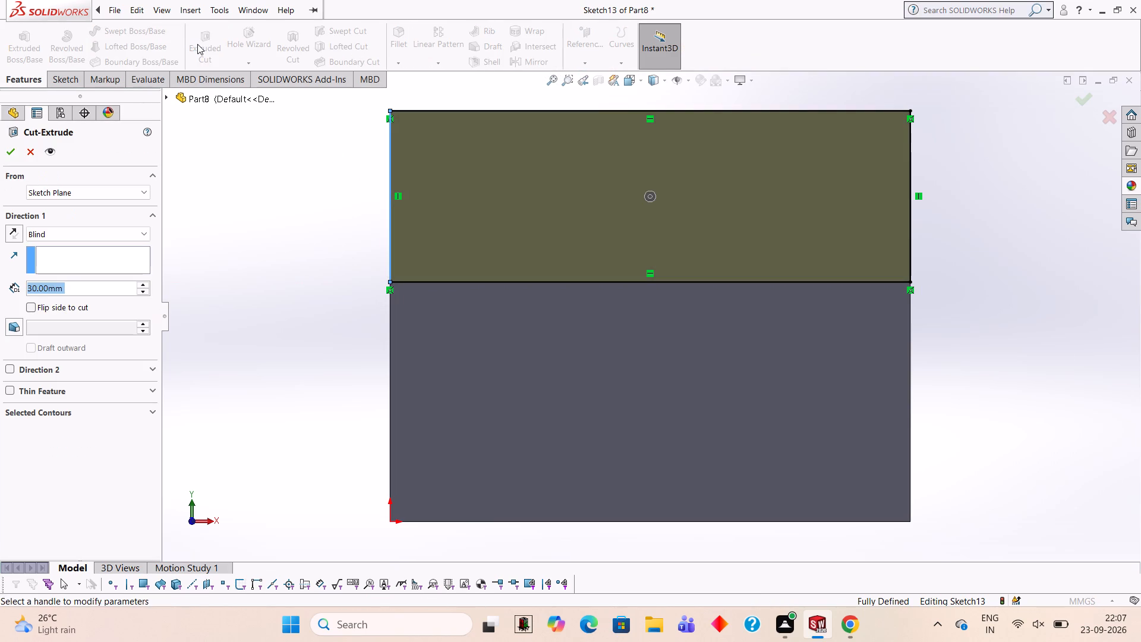
{"action": "type", "text": "16"}
{"action": "key", "text": "Return"}
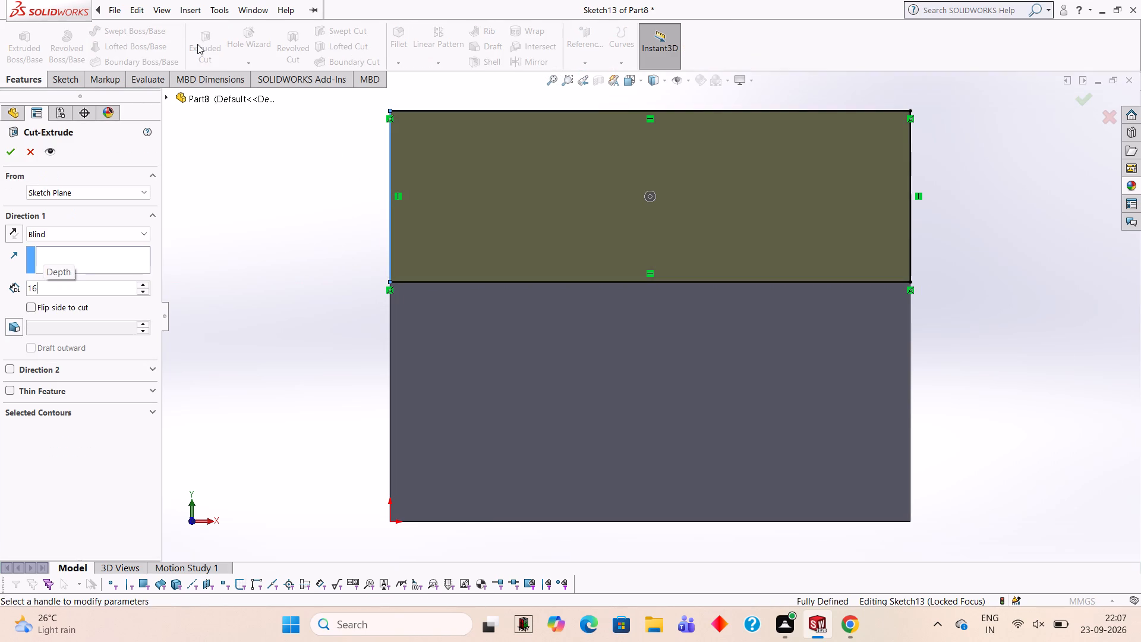
{"action": "left_click", "coordinate": [16, 151]}
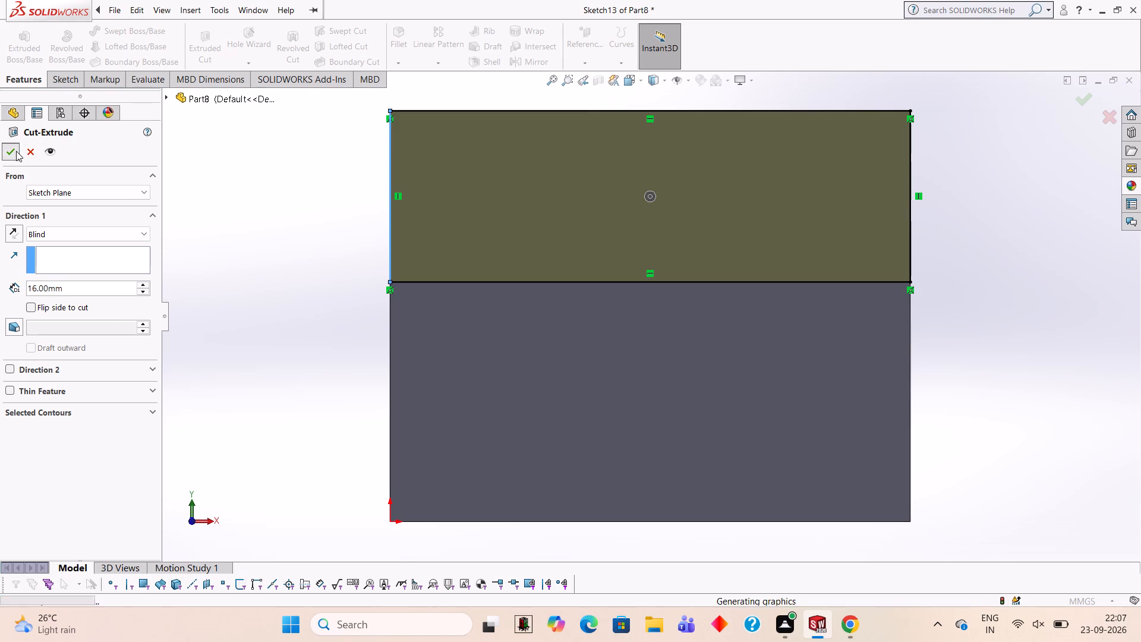
{"action": "left_click", "coordinate": [174, 192]}
Sketch a closed 120 × 20 mm rectangle of lines on the part's L-shaped side face, extending forward from the upper block's top front corner.
{"action": "middle_click_drag", "start_coordinate": [966, 194], "coordinate": [932, 194]}
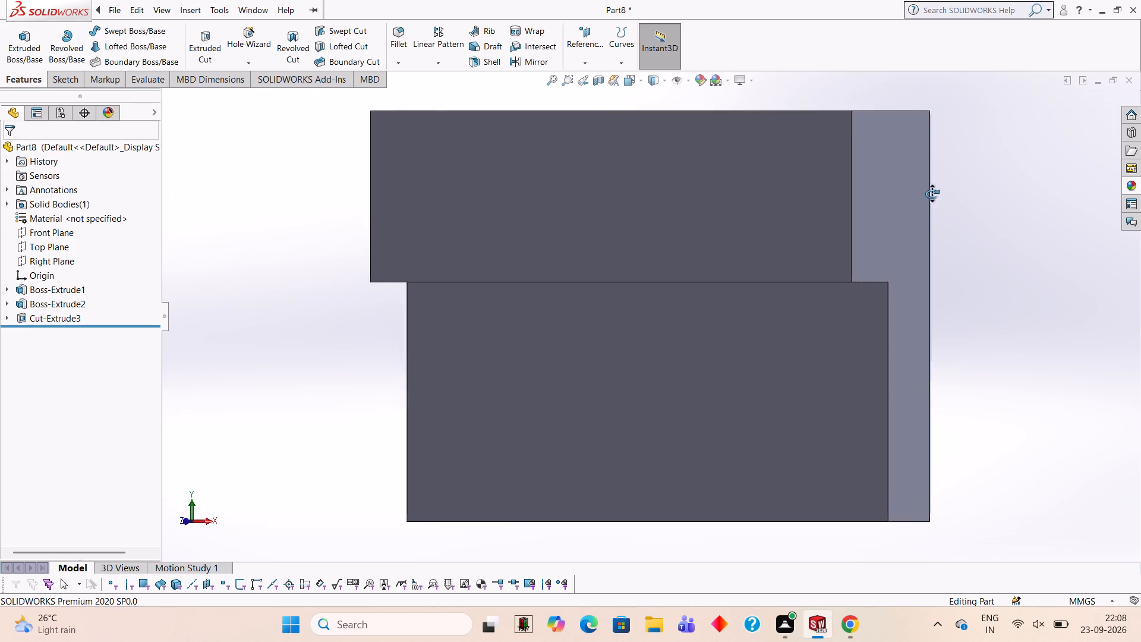
{"action": "middle_click_drag", "start_coordinate": [932, 194], "coordinate": [856, 194]}
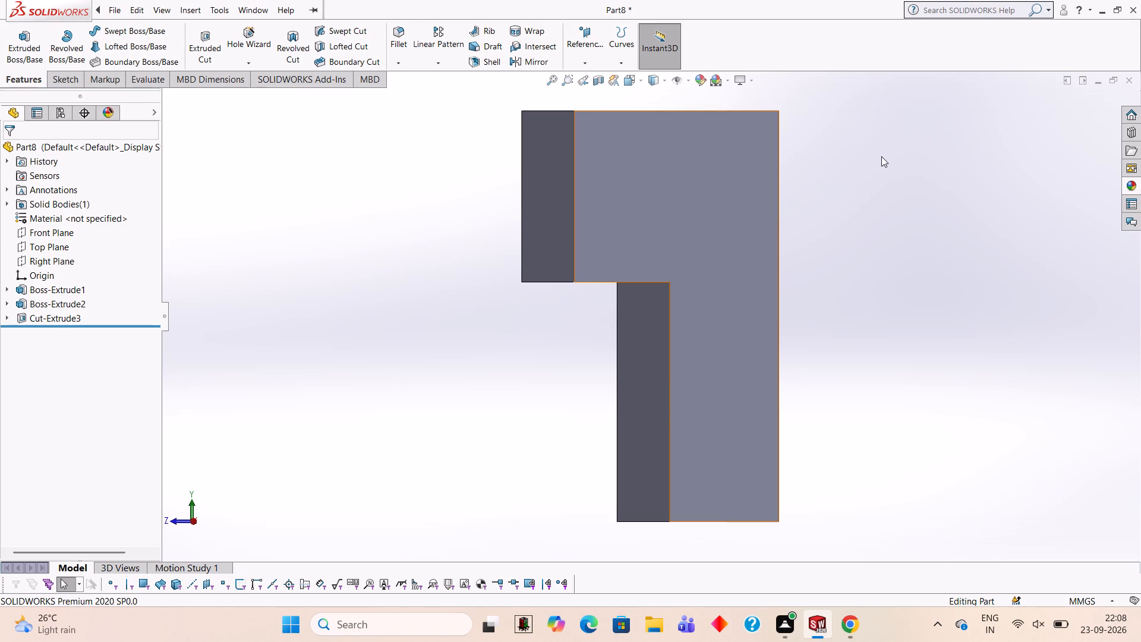
{"action": "middle_click_drag", "start_coordinate": [856, 160], "coordinate": [847, 163]}
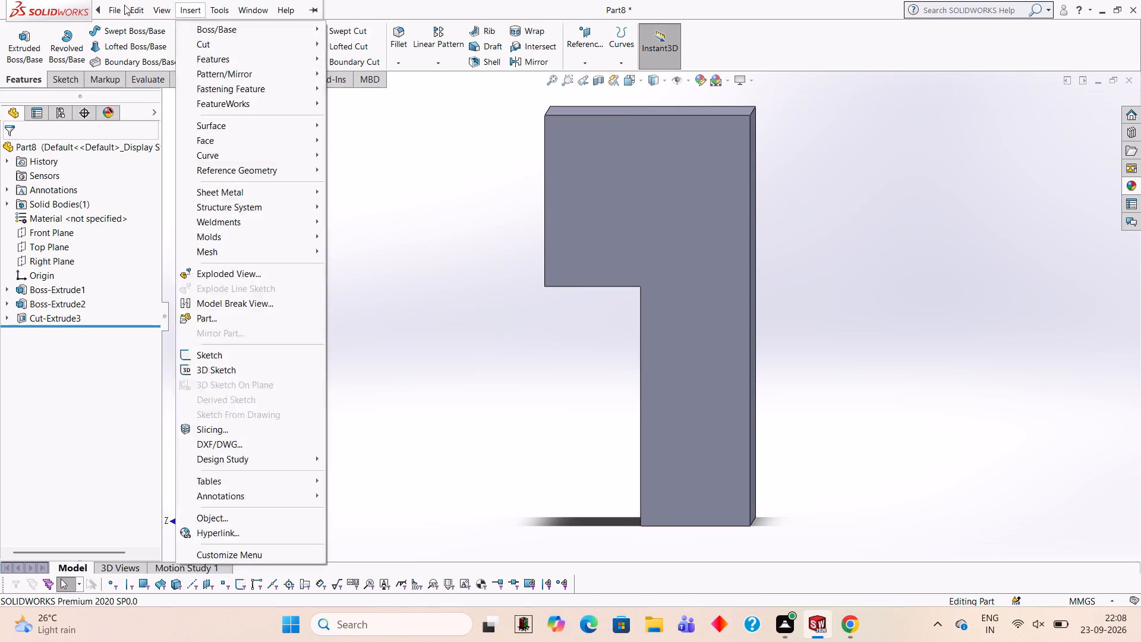
{"action": "left_click", "coordinate": [59, 85]}
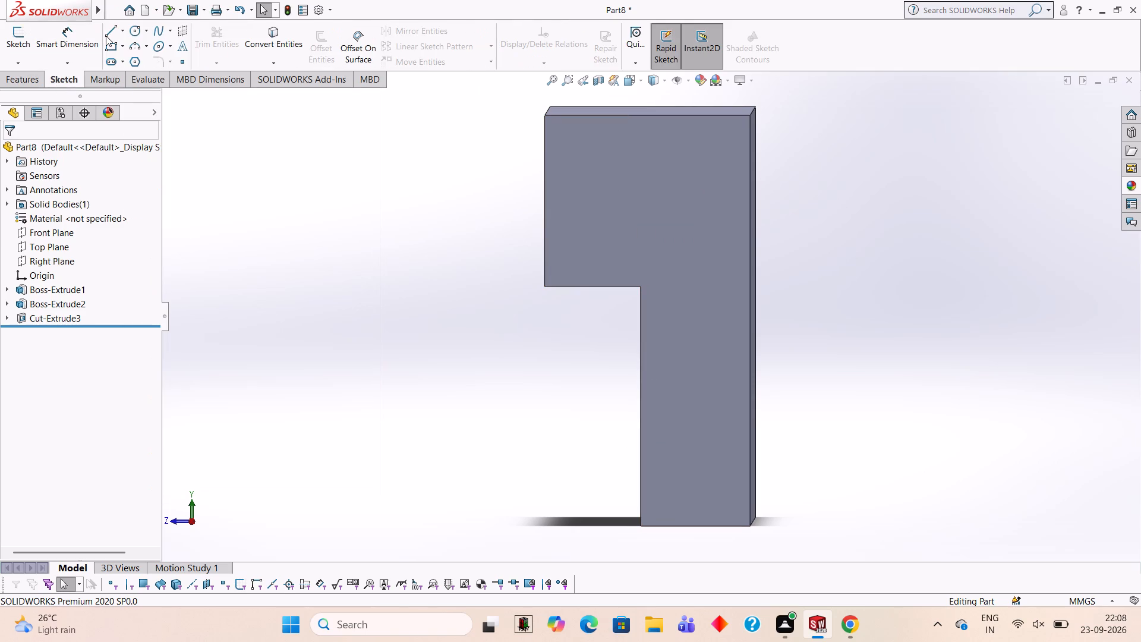
{"action": "left_click", "coordinate": [106, 36]}
{"action": "left_click", "coordinate": [544, 117]}
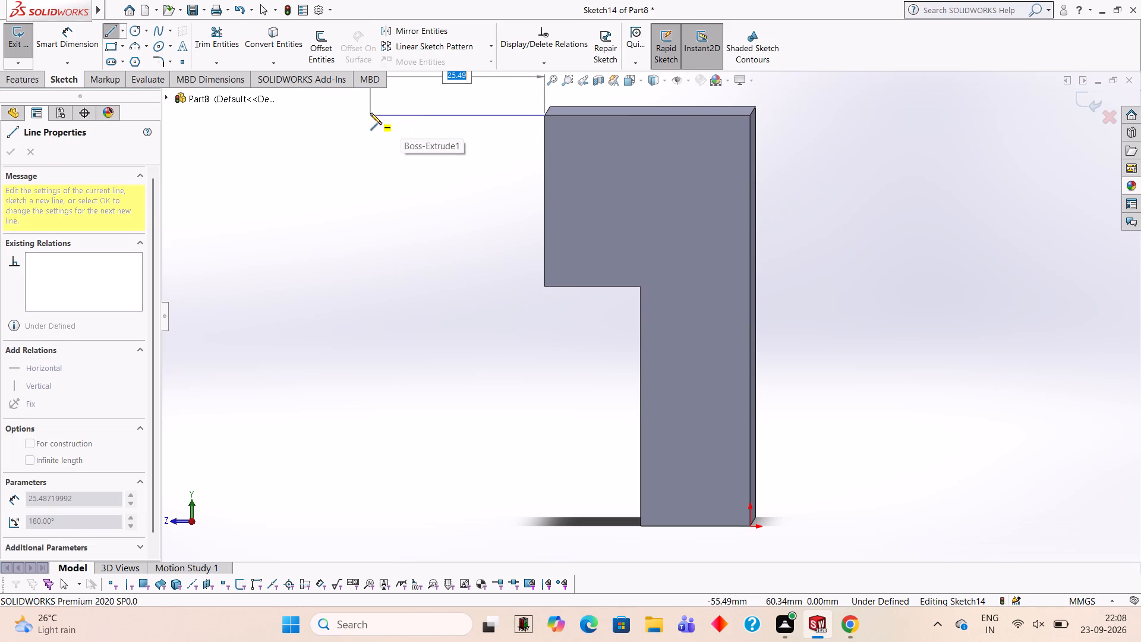
{"action": "type", "text": "120"}
{"action": "key", "text": "Return"}
{"action": "scroll", "coordinate": [370, 113], "scroll_direction": "up", "scroll_amount": 5}
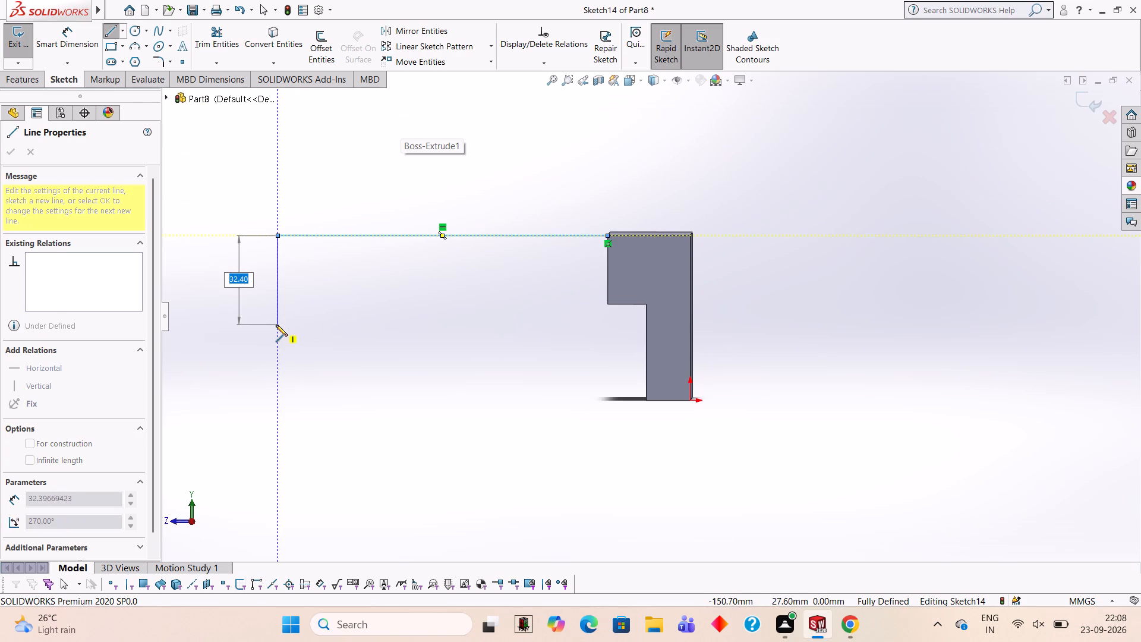
{"action": "type", "text": "20"}
{"action": "key", "text": "Return"}
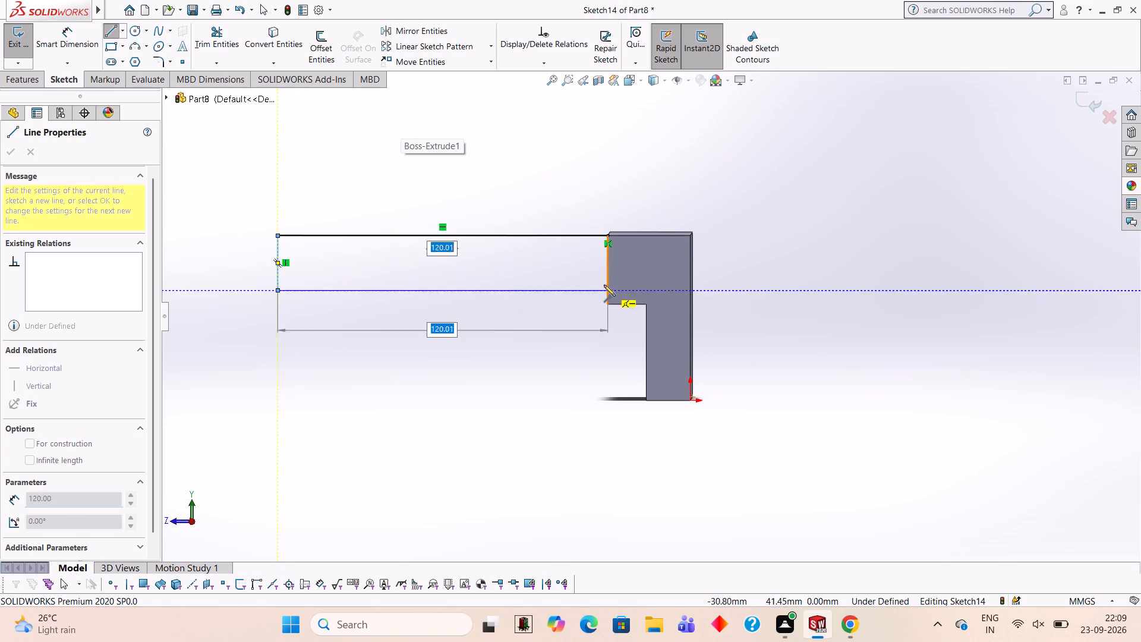
{"action": "left_click", "coordinate": [607, 289]}
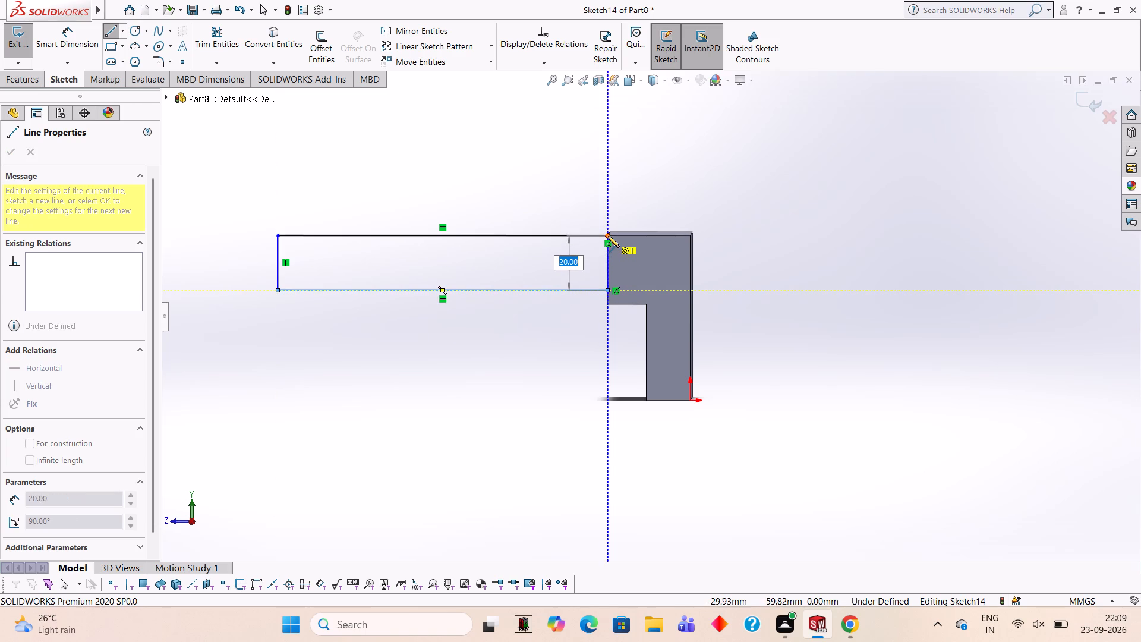
{"action": "left_click", "coordinate": [608, 236]}
{"action": "middle_click_drag", "start_coordinate": [928, 196], "coordinate": [969, 225]}
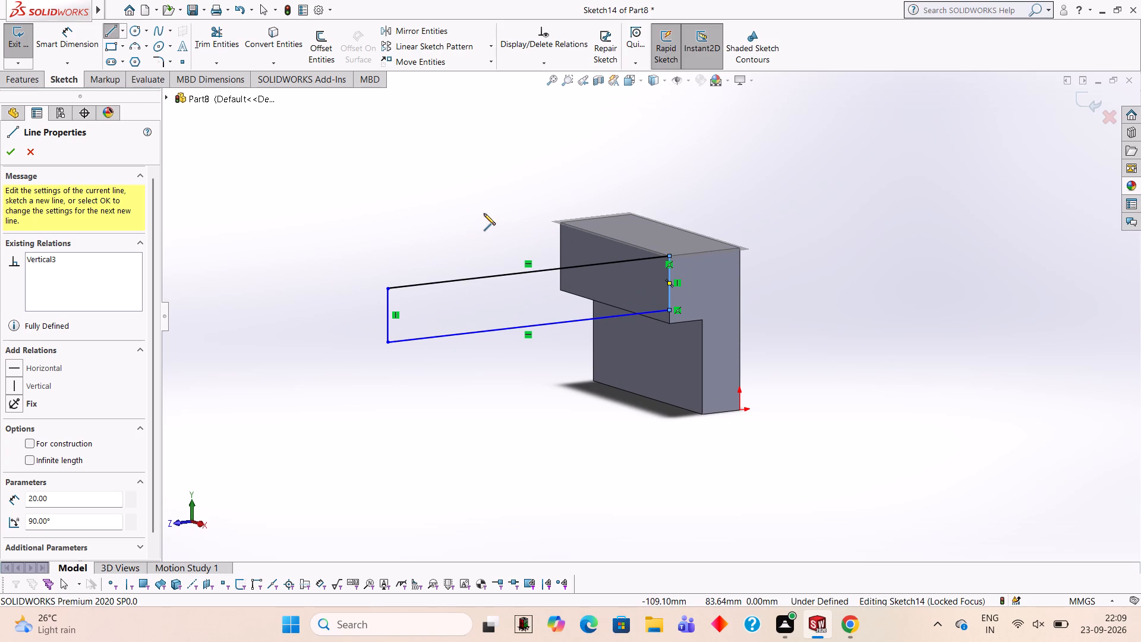
{"action": "key", "text": "Escape"}
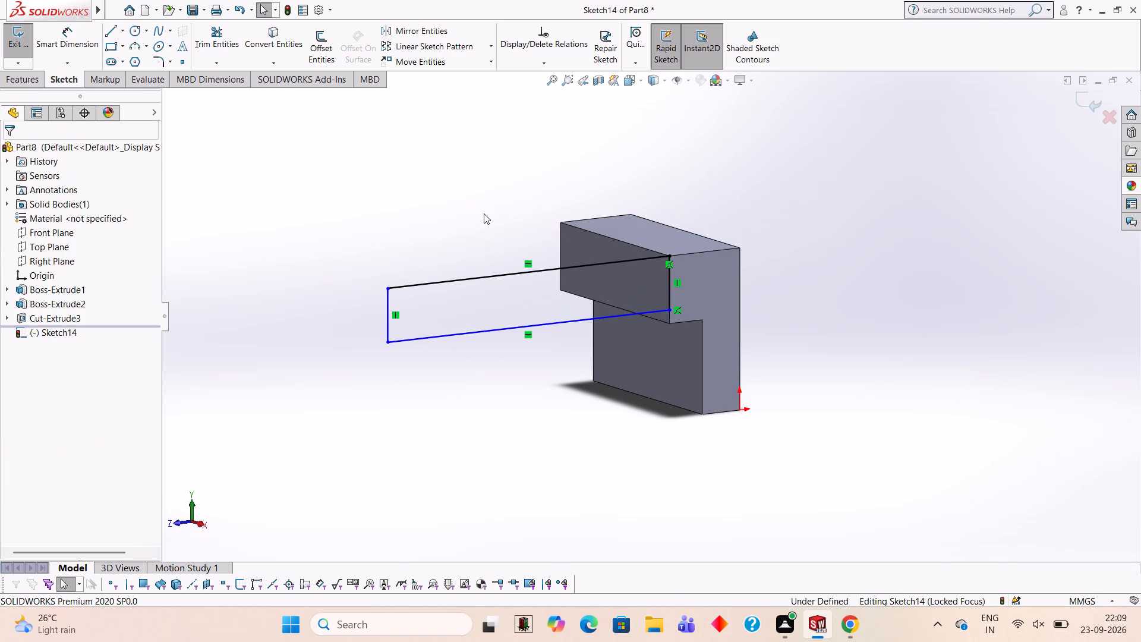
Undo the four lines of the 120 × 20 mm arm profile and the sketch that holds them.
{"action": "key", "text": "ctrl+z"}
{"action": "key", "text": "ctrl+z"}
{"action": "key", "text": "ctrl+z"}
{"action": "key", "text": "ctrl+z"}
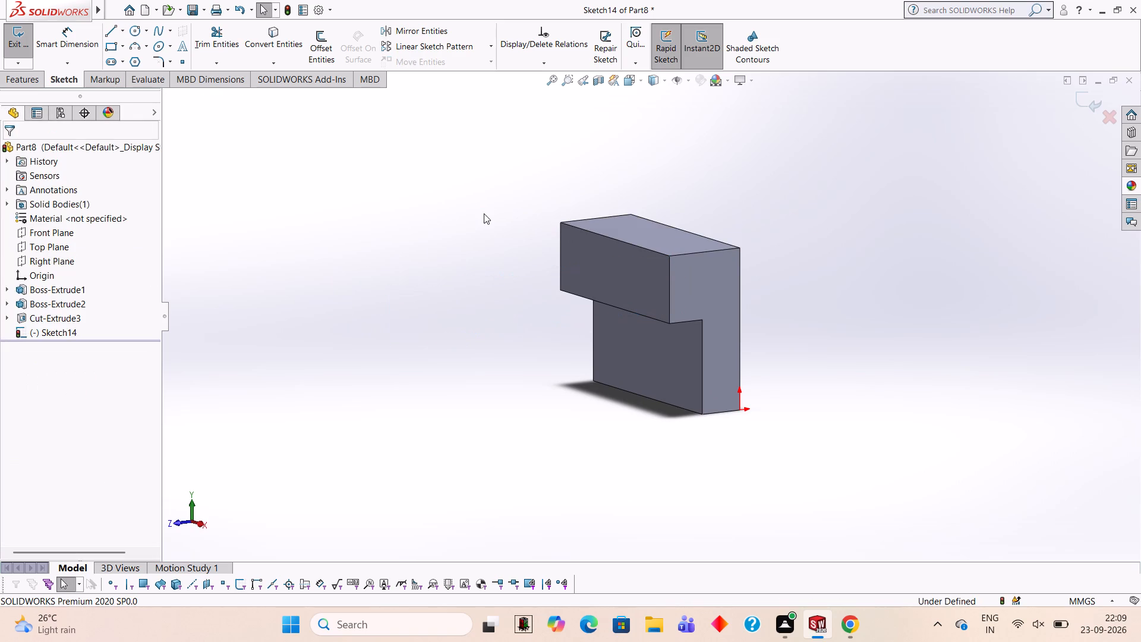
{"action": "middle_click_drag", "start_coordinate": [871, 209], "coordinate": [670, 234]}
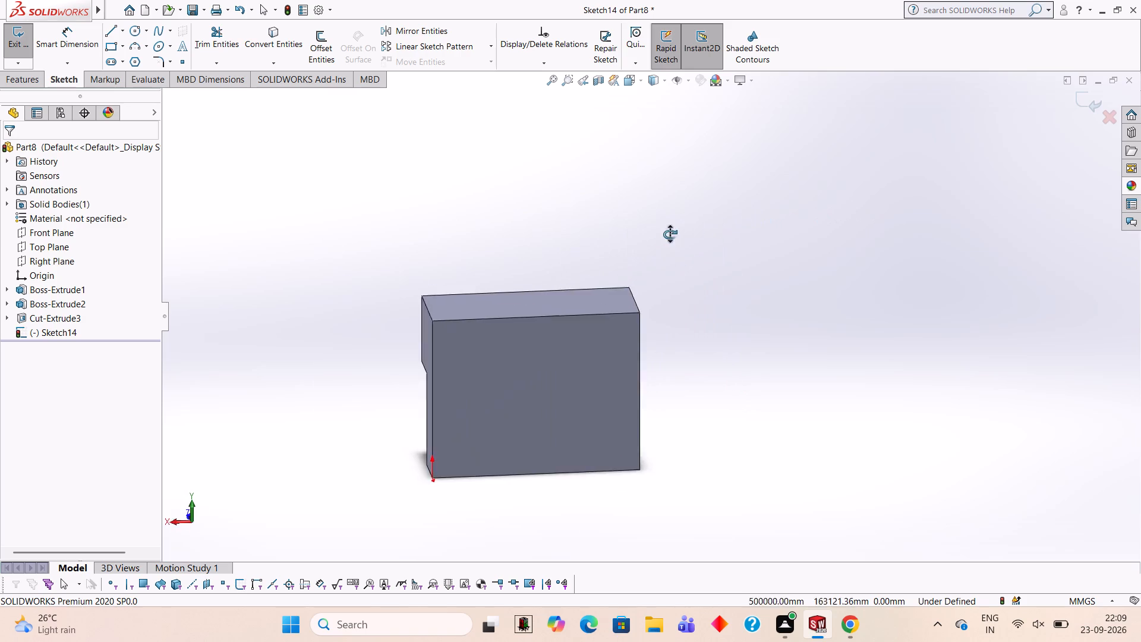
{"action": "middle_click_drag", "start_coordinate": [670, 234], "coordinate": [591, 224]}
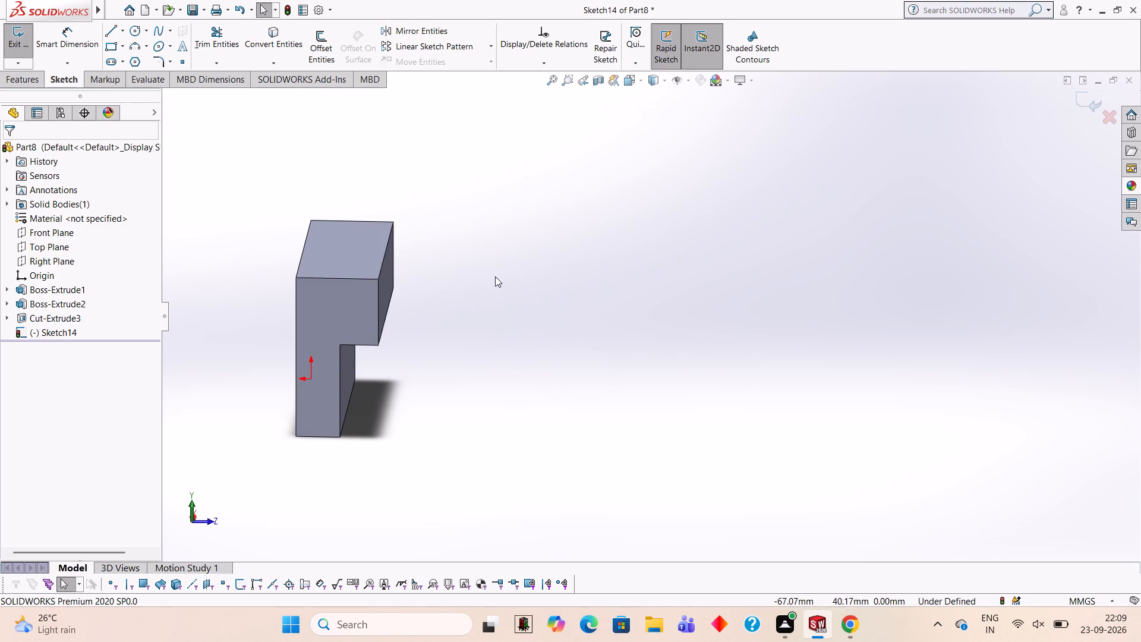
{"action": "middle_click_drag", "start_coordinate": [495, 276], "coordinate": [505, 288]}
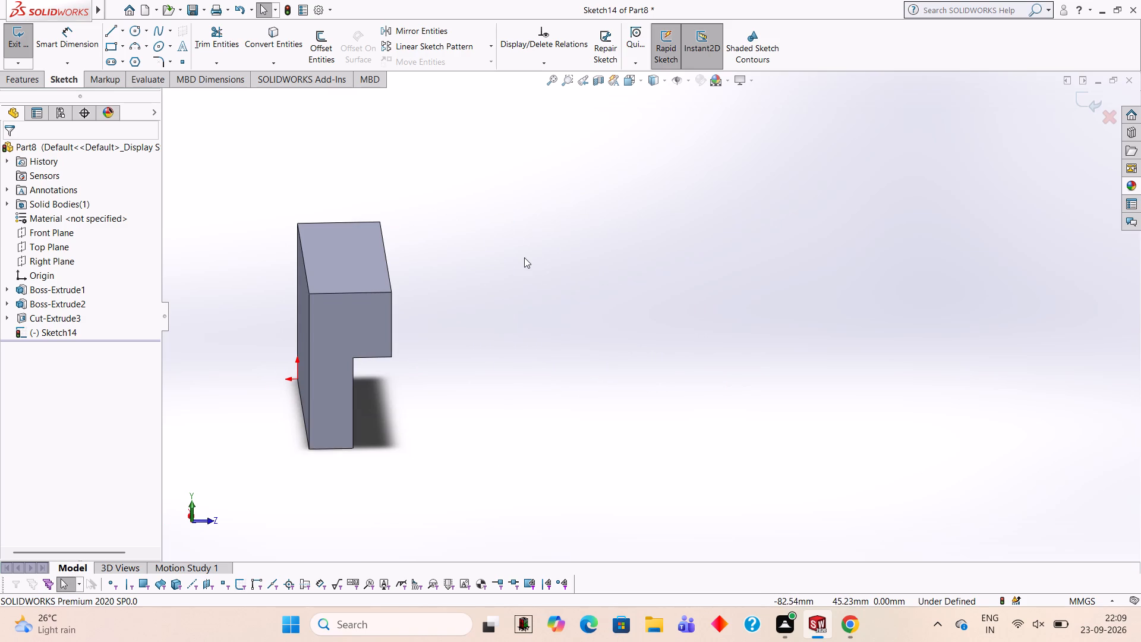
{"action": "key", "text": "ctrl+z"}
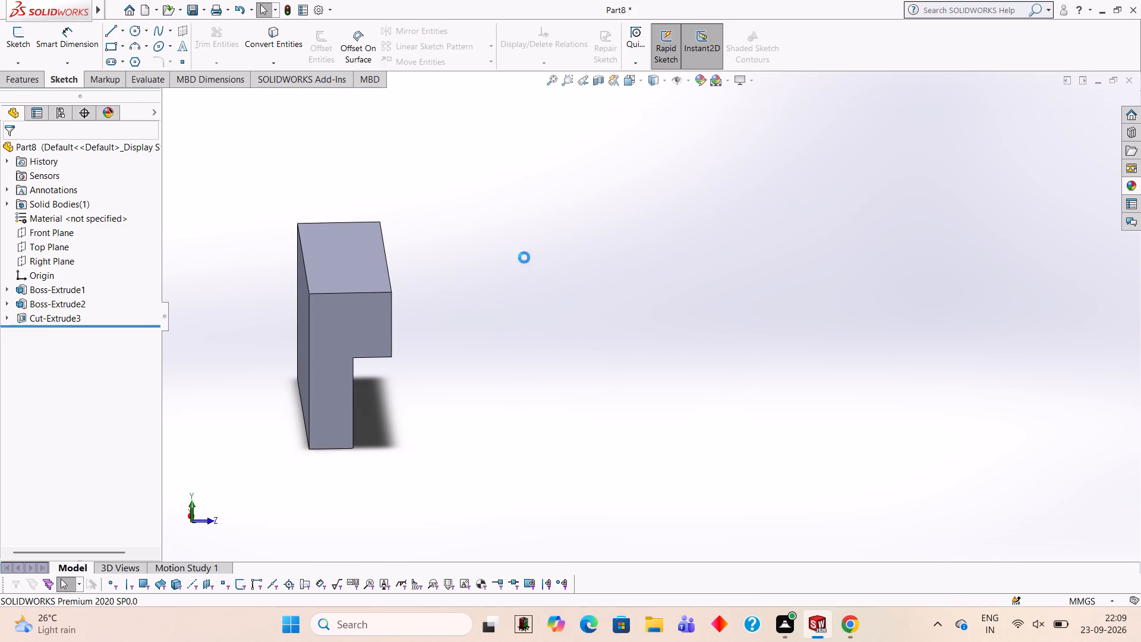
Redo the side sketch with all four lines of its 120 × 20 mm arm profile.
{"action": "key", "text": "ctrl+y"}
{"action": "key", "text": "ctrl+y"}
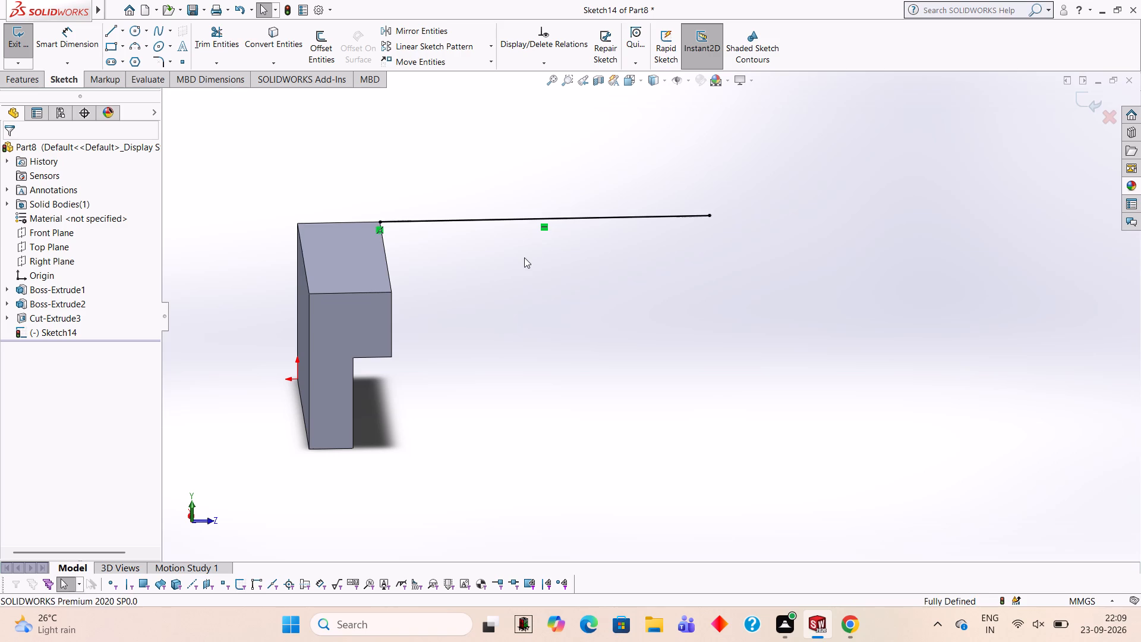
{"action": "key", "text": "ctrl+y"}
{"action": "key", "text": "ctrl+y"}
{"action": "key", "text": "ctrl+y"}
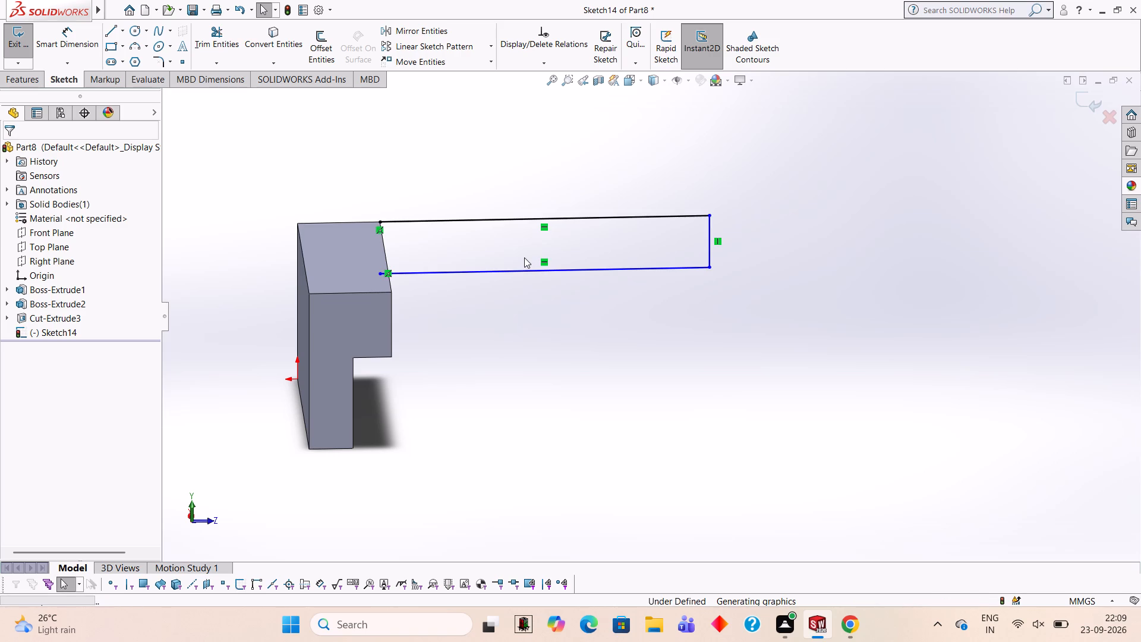
Set up a blind boss extrusion of the arm profile with a 40 mm depth and the direction reversed across the block's width.
{"action": "middle_click_drag", "start_coordinate": [790, 305], "coordinate": [973, 237]}
{"action": "scroll", "coordinate": [770, 262], "scroll_direction": "up", "scroll_amount": 3}
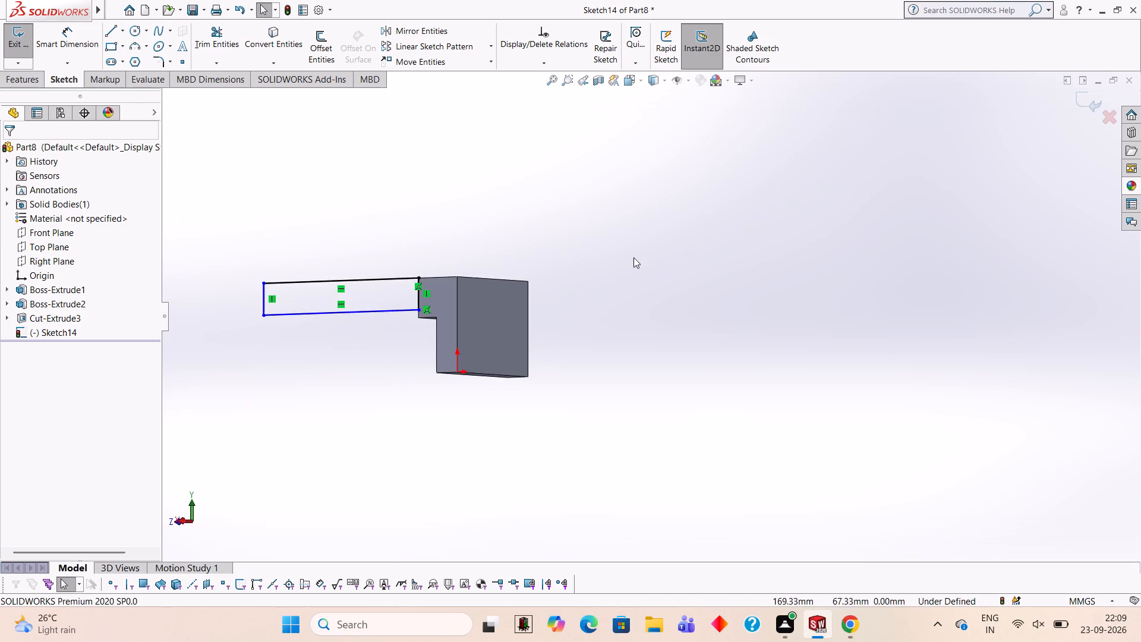
{"action": "middle_click_drag", "start_coordinate": [621, 257], "coordinate": [671, 292]}
{"action": "scroll", "coordinate": [592, 305], "scroll_direction": "down", "scroll_amount": 3}
{"action": "scroll", "coordinate": [205, 360], "scroll_direction": "up", "scroll_amount": 3}
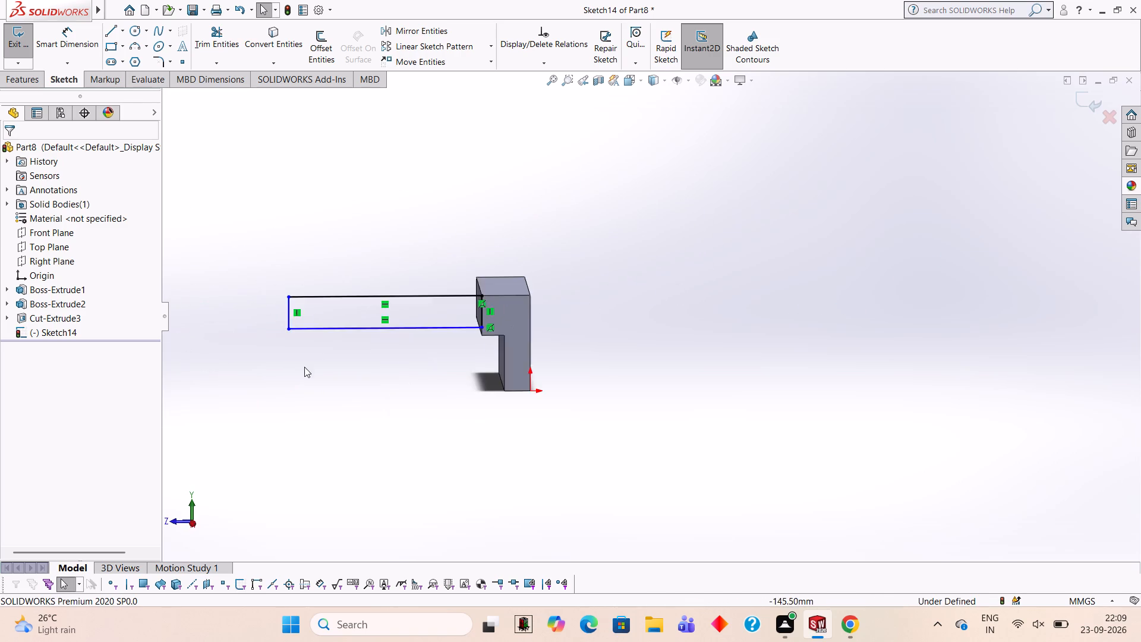
{"action": "scroll", "coordinate": [311, 367], "scroll_direction": "down", "scroll_amount": 5}
{"action": "scroll", "coordinate": [309, 322], "scroll_direction": "up", "scroll_amount": 2}
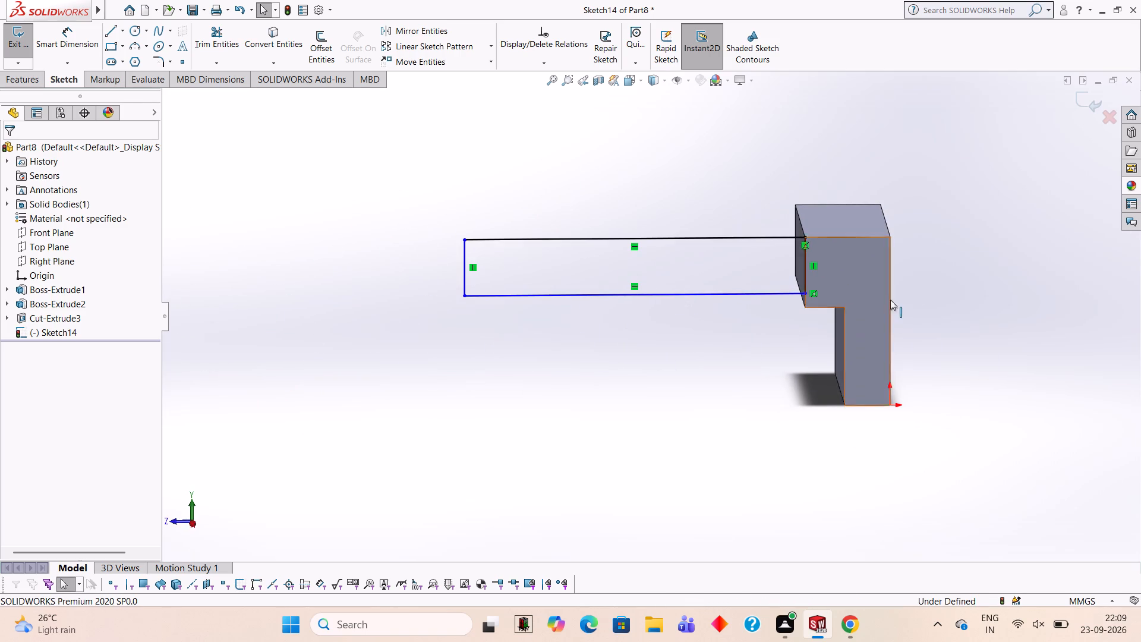
{"action": "scroll", "coordinate": [976, 276], "scroll_direction": "down", "scroll_amount": 1}
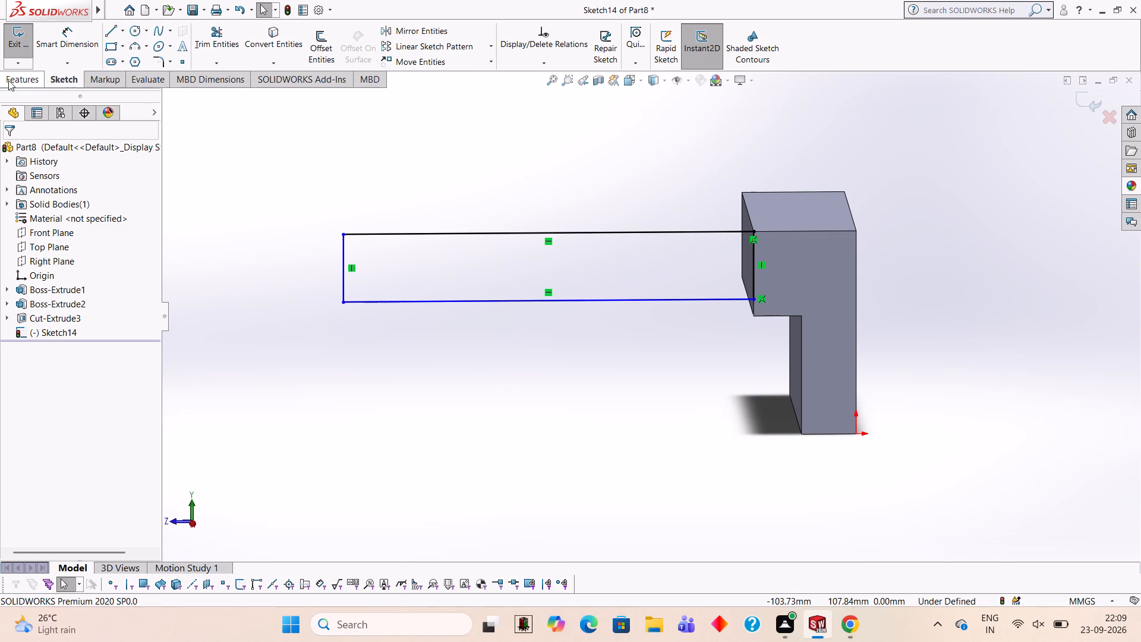
{"action": "left_click", "coordinate": [8, 80]}
{"action": "left_click", "coordinate": [17, 41]}
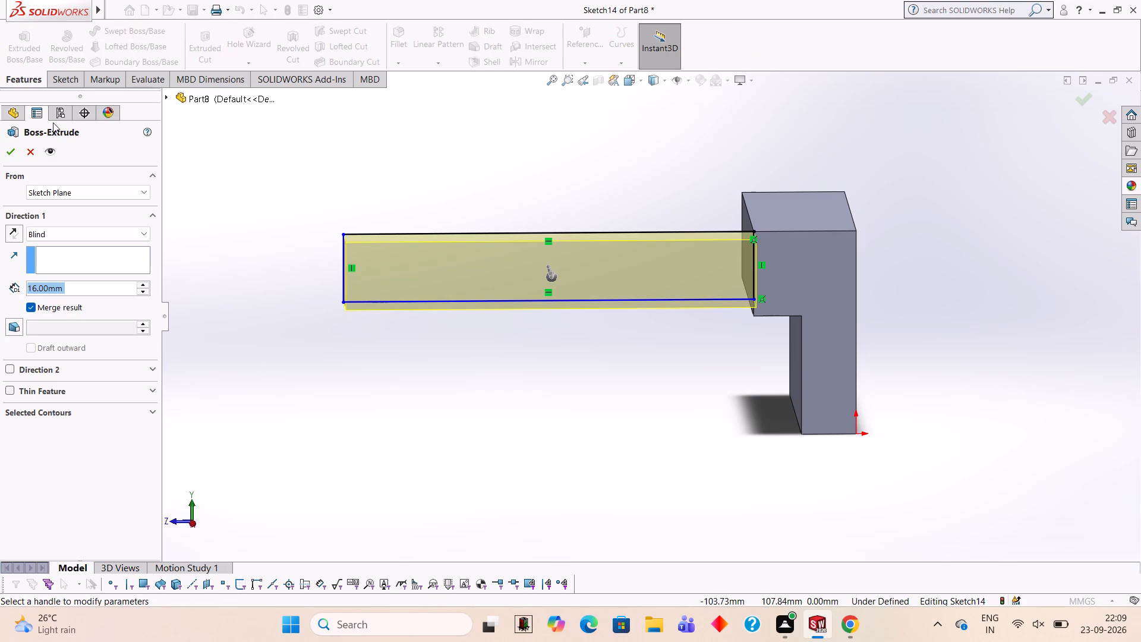
{"action": "type", "text": "40"}
{"action": "key", "text": "Return"}
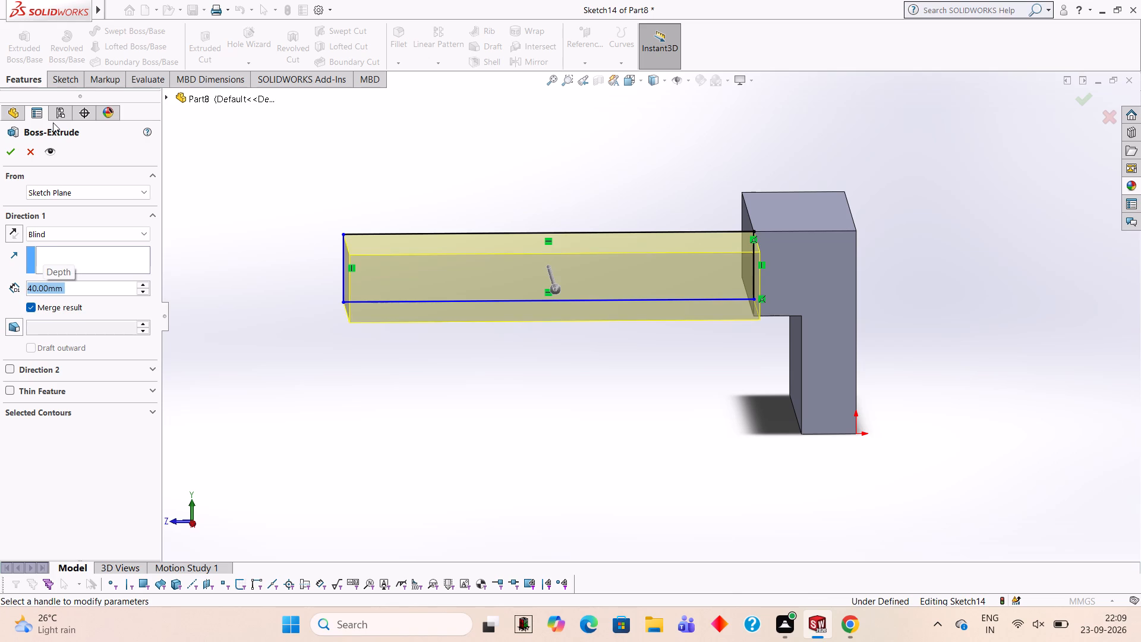
{"action": "left_click", "coordinate": [18, 235]}
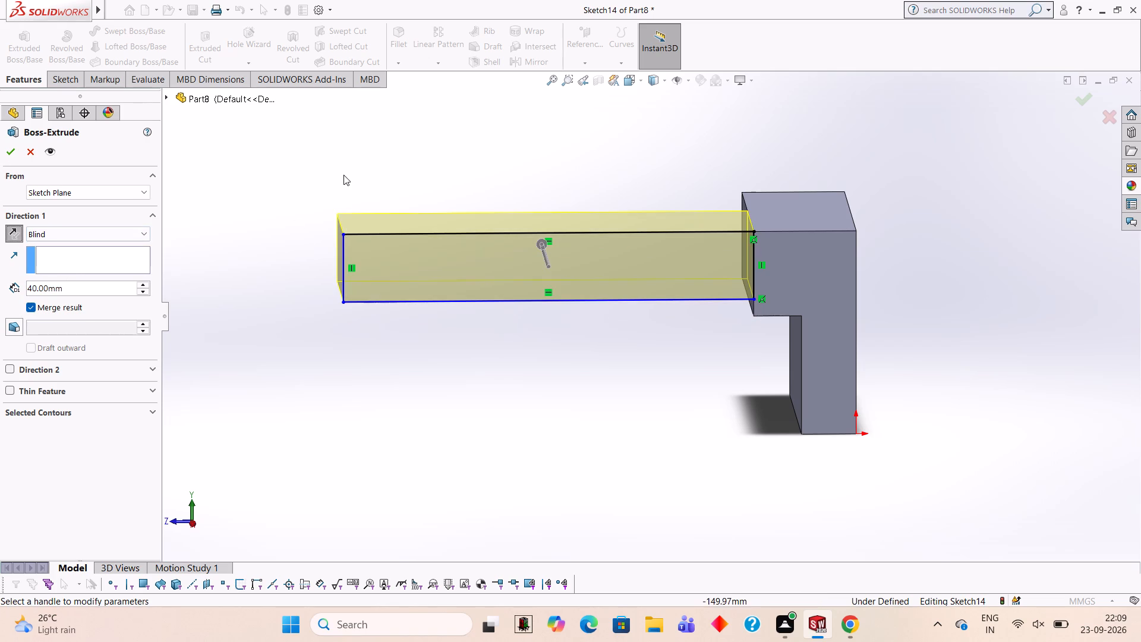
Examine the arm extrusion preview from both sides of the part to check which side of the block it joins.
{"action": "middle_click_drag", "start_coordinate": [343, 171], "coordinate": [350, 308]}
{"action": "scroll", "coordinate": [351, 311], "scroll_direction": "up", "scroll_amount": 1}
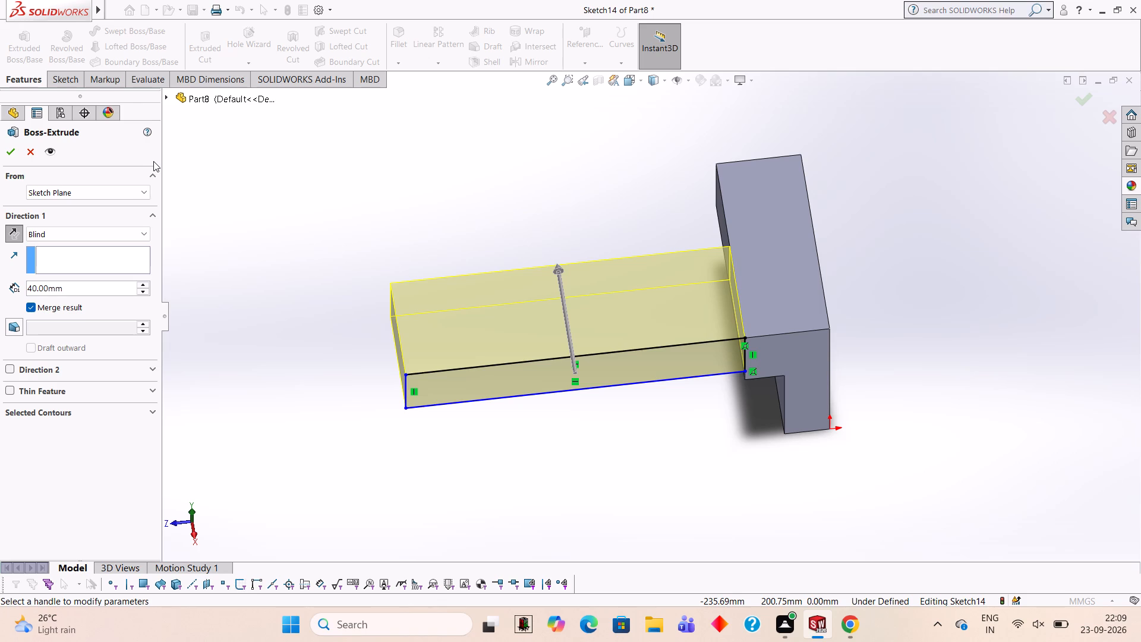
{"action": "middle_click_drag", "start_coordinate": [911, 216], "coordinate": [719, 298]}
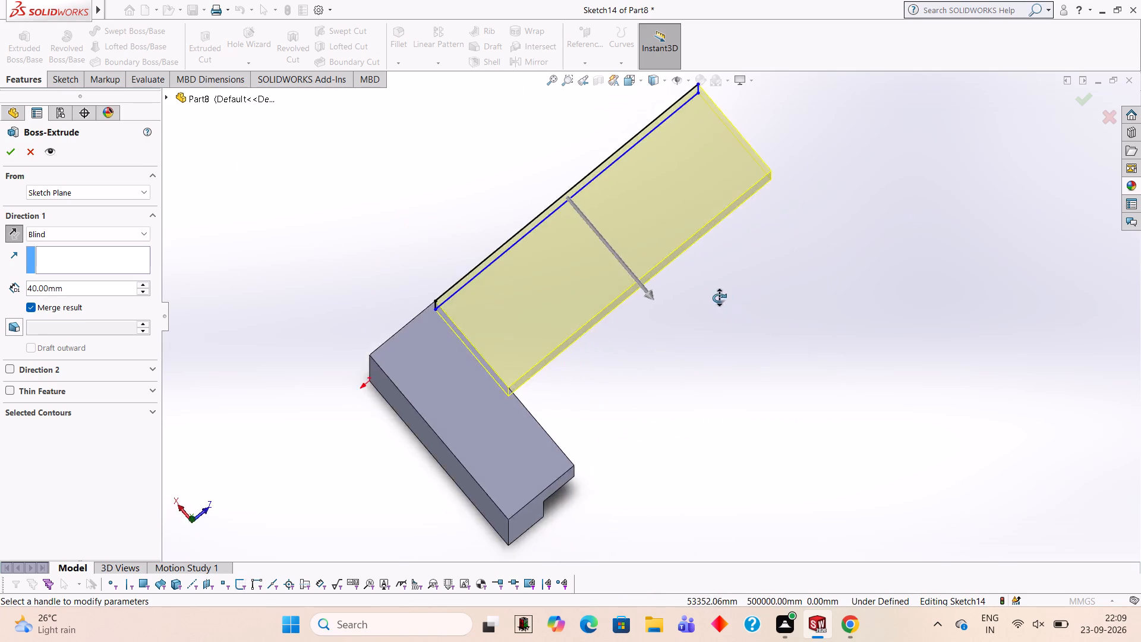
{"action": "middle_click_drag", "start_coordinate": [719, 298], "coordinate": [909, 226]}
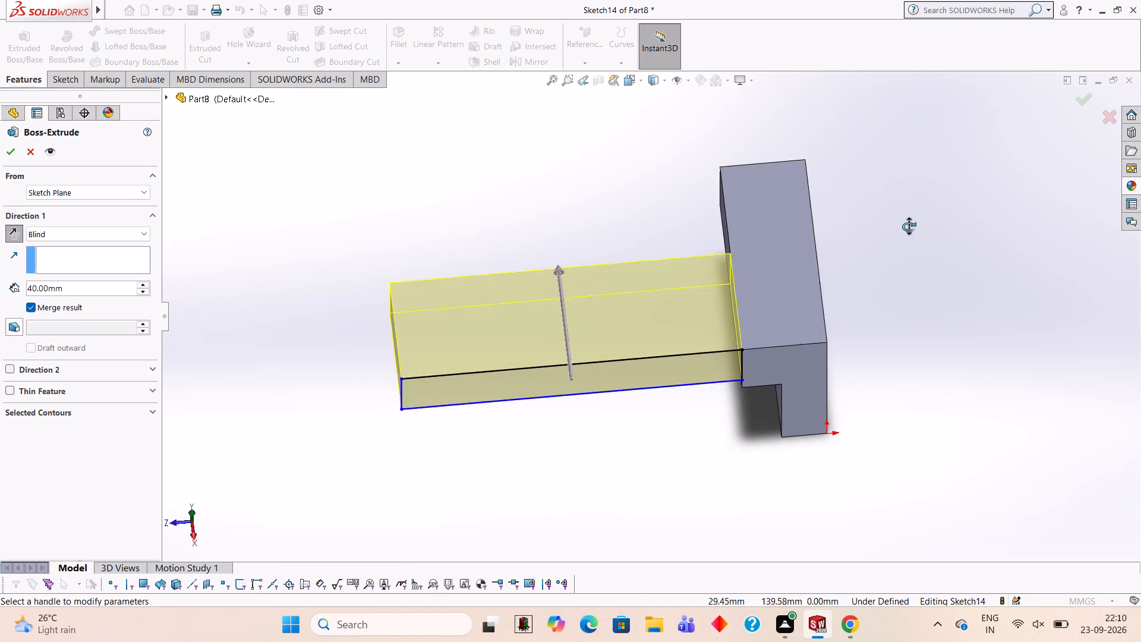
{"action": "middle_click_drag", "start_coordinate": [909, 226], "coordinate": [900, 114]}
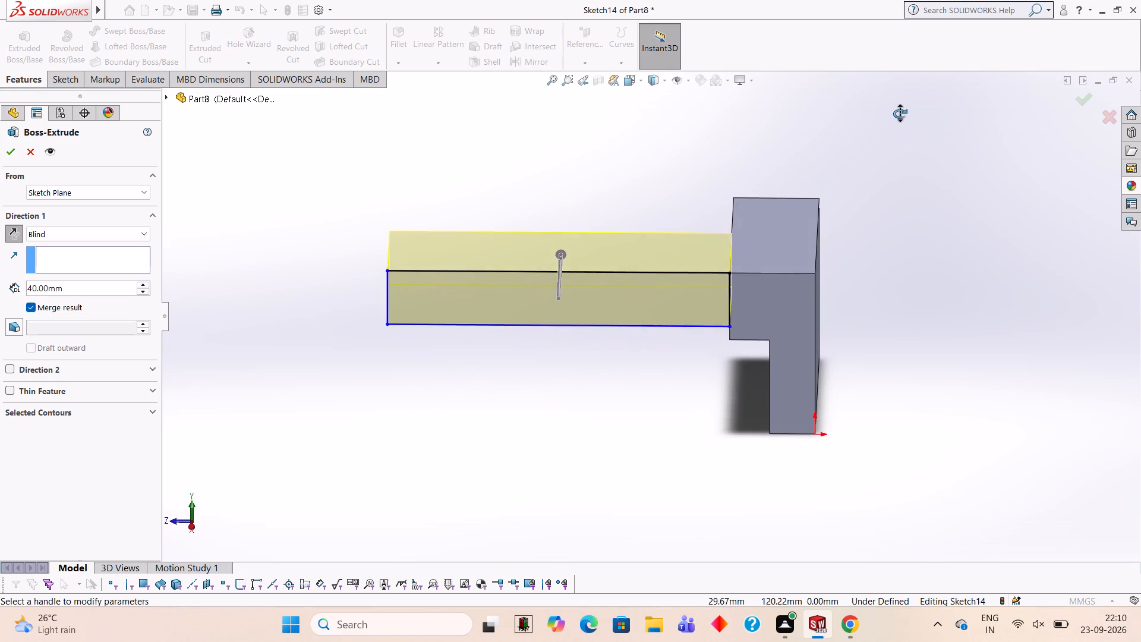
{"action": "middle_click_drag", "start_coordinate": [900, 114], "coordinate": [896, 115]}
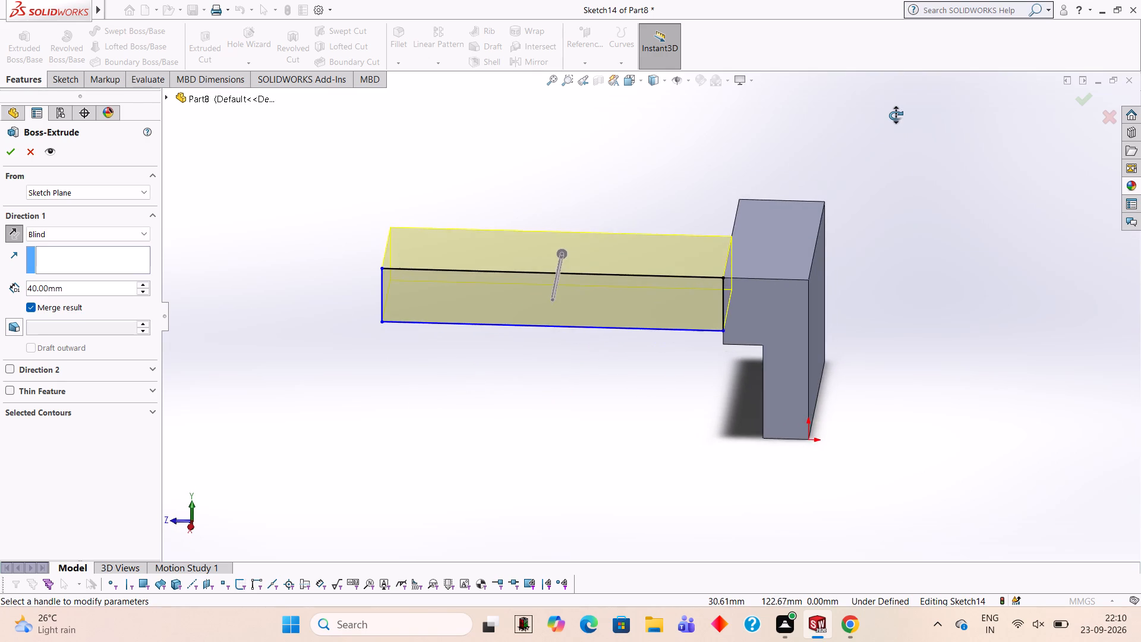
{"action": "middle_click_drag", "start_coordinate": [896, 115], "coordinate": [670, 136]}
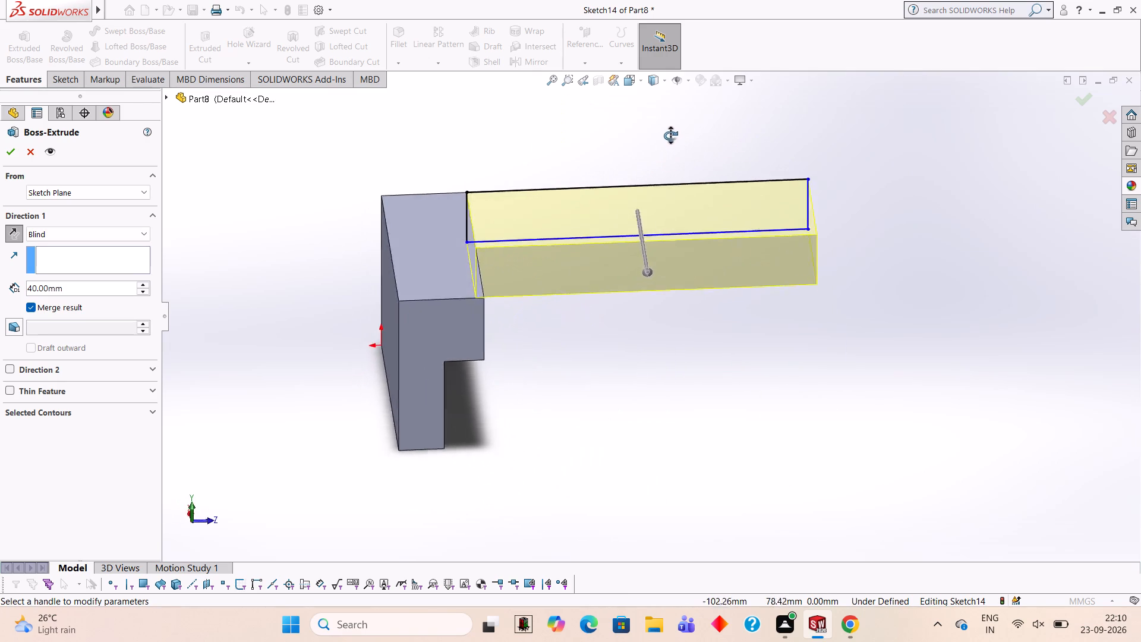
{"action": "middle_click_drag", "start_coordinate": [670, 136], "coordinate": [664, 105]}
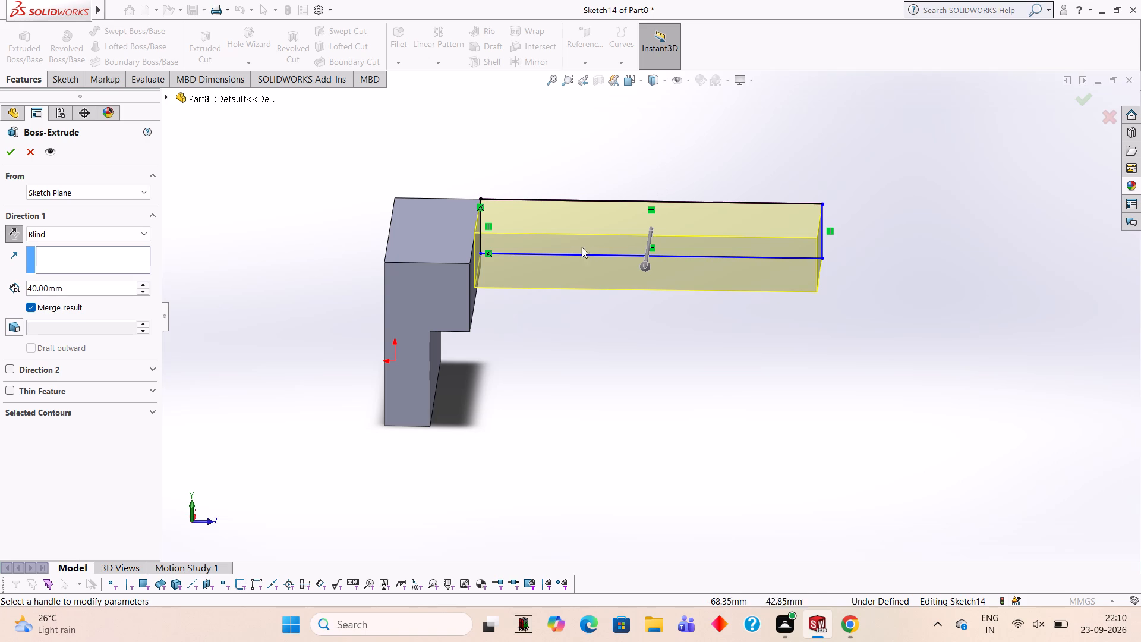
{"action": "middle_click_drag", "start_coordinate": [326, 171], "coordinate": [551, 238]}
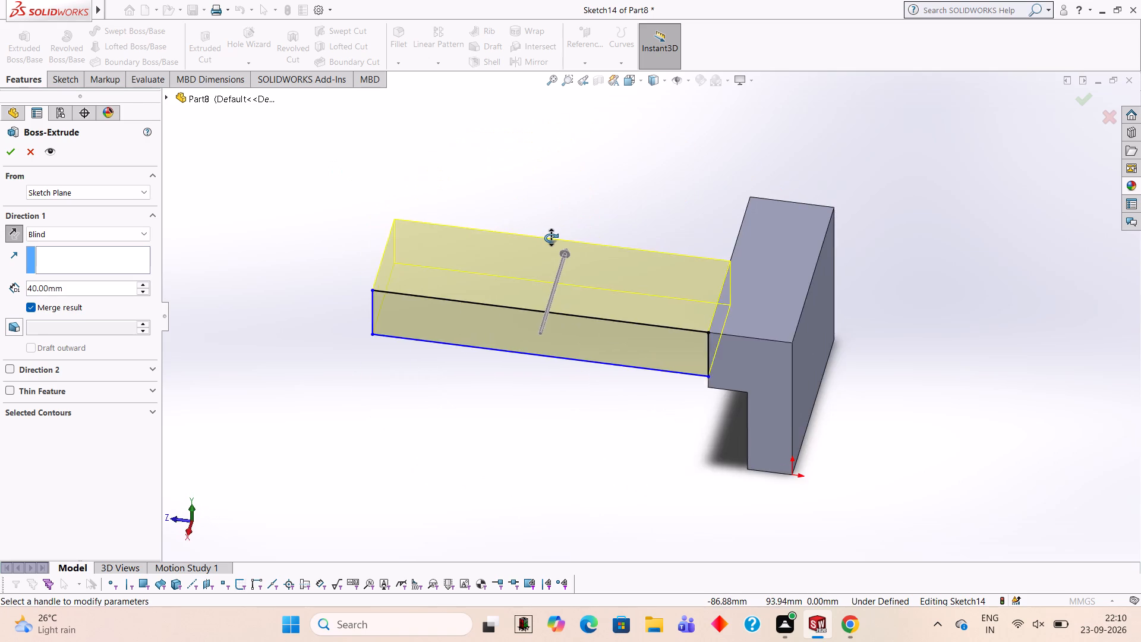
{"action": "middle_click_drag", "start_coordinate": [551, 238], "coordinate": [421, 245]}
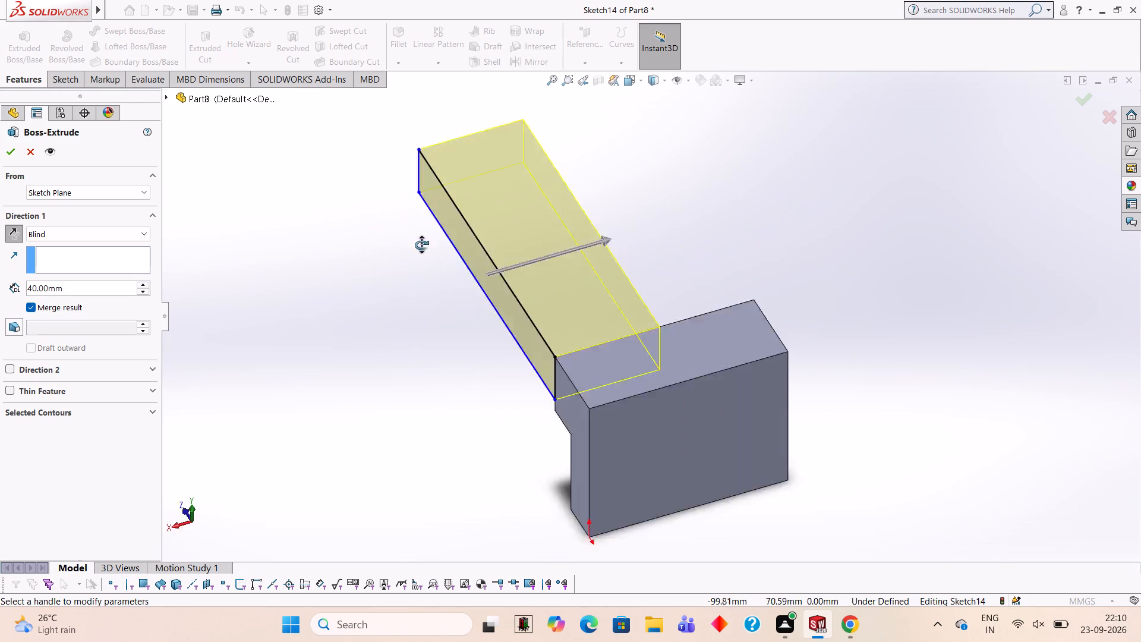
{"action": "middle_click_drag", "start_coordinate": [421, 245], "coordinate": [614, 200]}
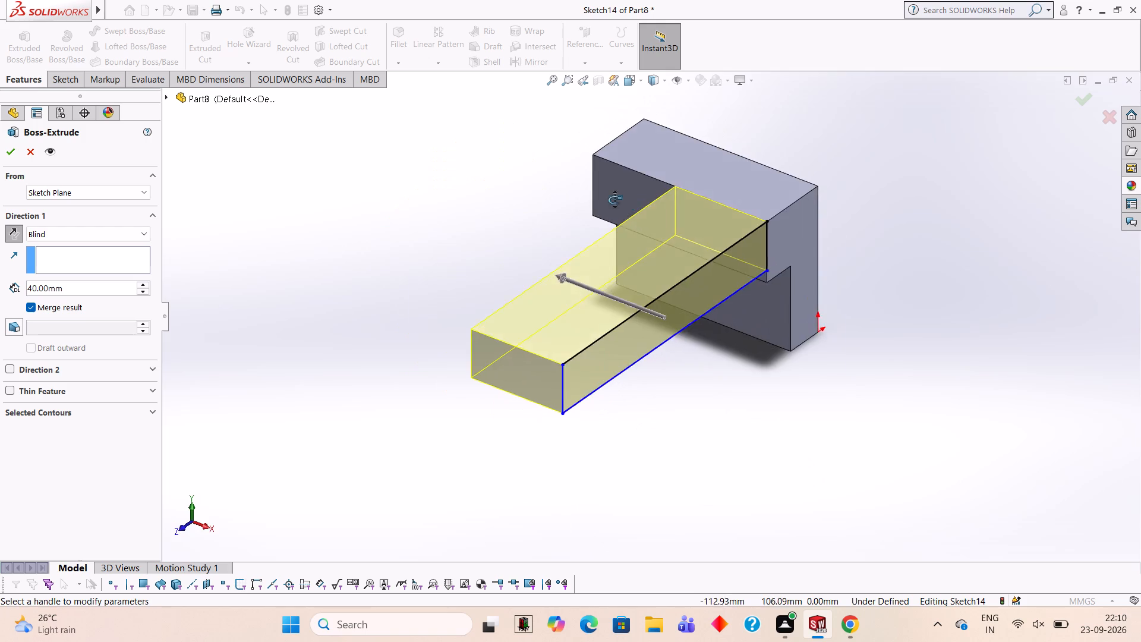
{"action": "middle_click_drag", "start_coordinate": [614, 200], "coordinate": [572, 186]}
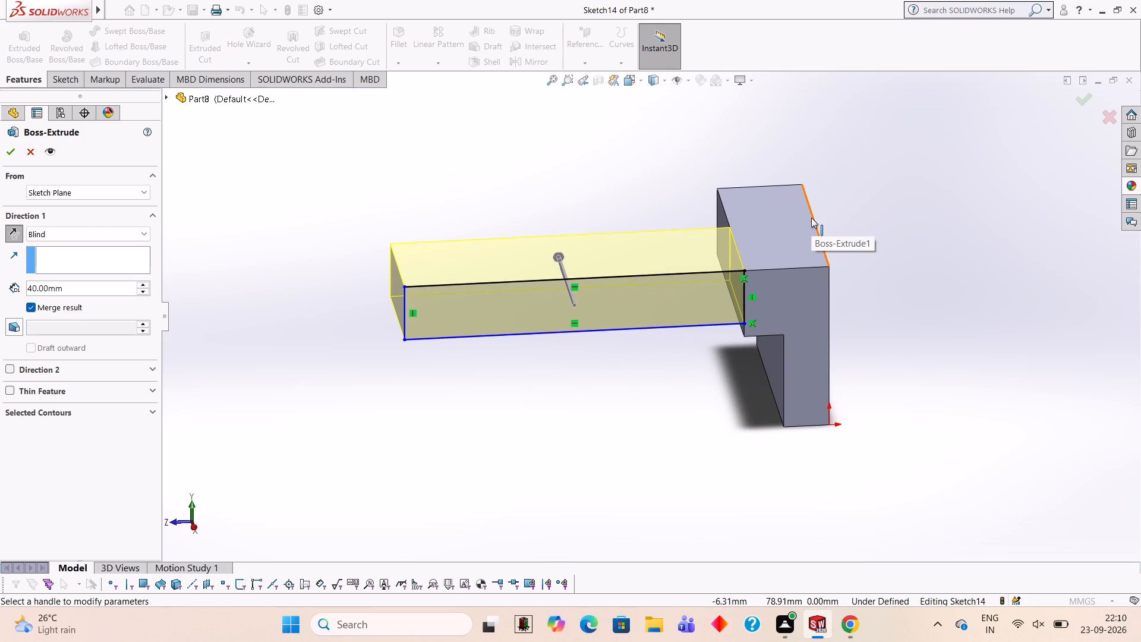
Cancel the boss extrusion and undo the four lines of the 120 × 20 mm arm profile.
{"action": "key", "text": "Escape"}
{"action": "key", "text": "ctrl+z"}
{"action": "key", "text": "ctrl+z"}
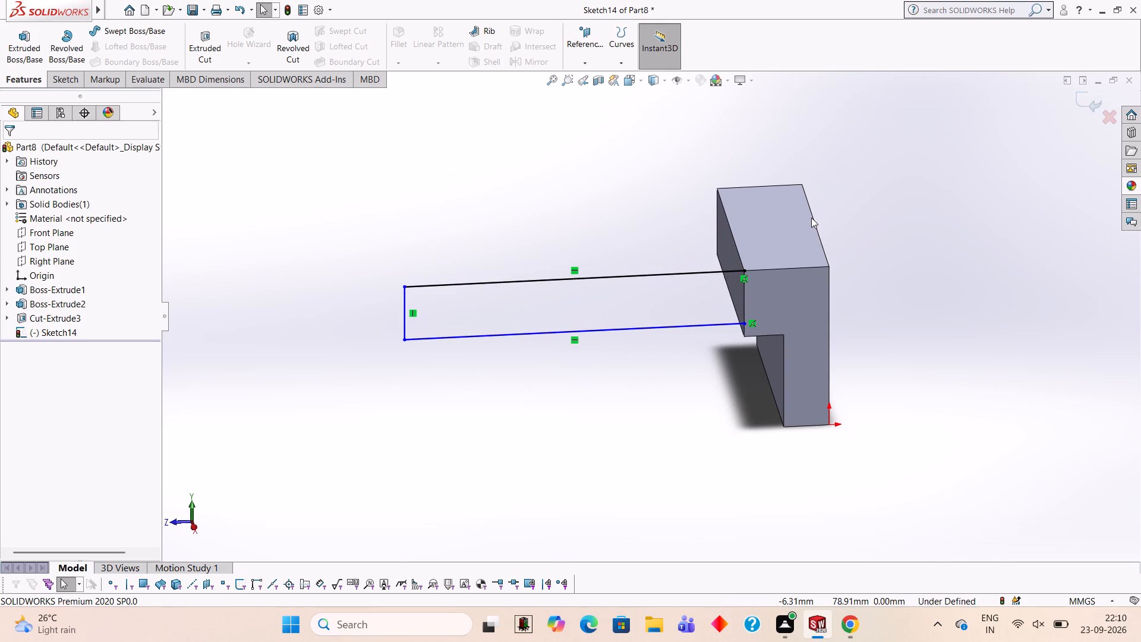
{"action": "key", "text": "ctrl+z"}
{"action": "key", "text": "ctrl+z"}
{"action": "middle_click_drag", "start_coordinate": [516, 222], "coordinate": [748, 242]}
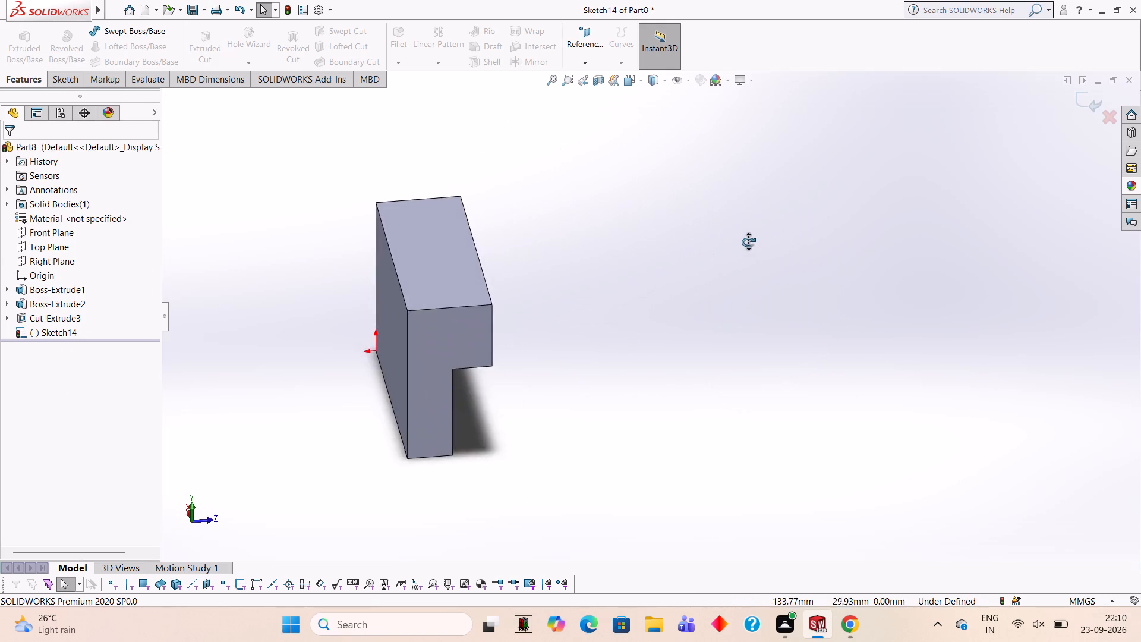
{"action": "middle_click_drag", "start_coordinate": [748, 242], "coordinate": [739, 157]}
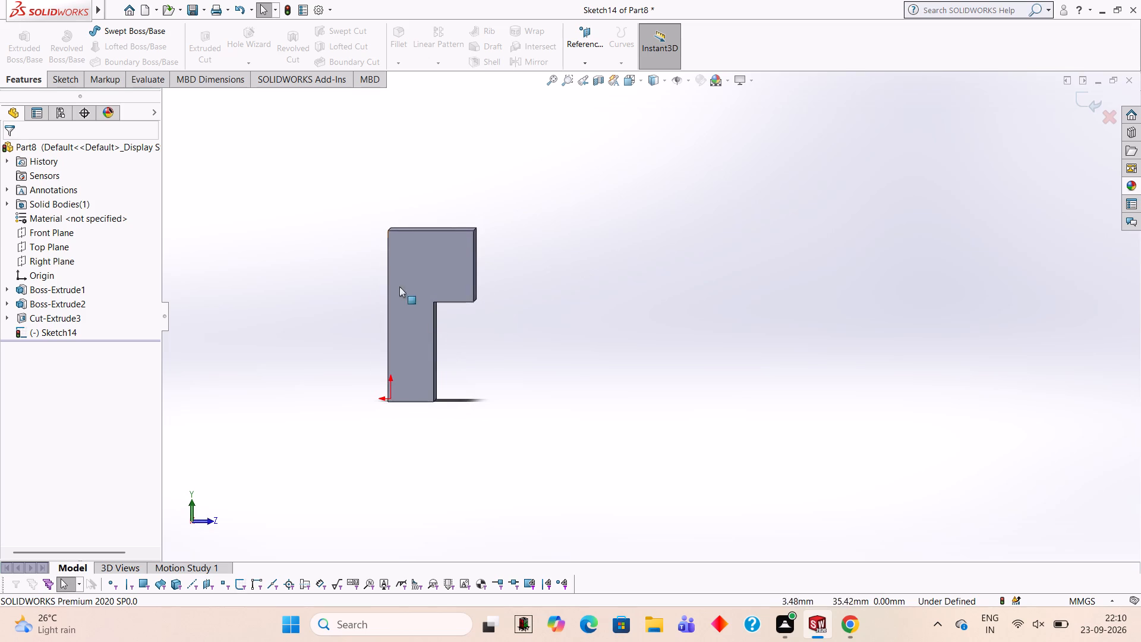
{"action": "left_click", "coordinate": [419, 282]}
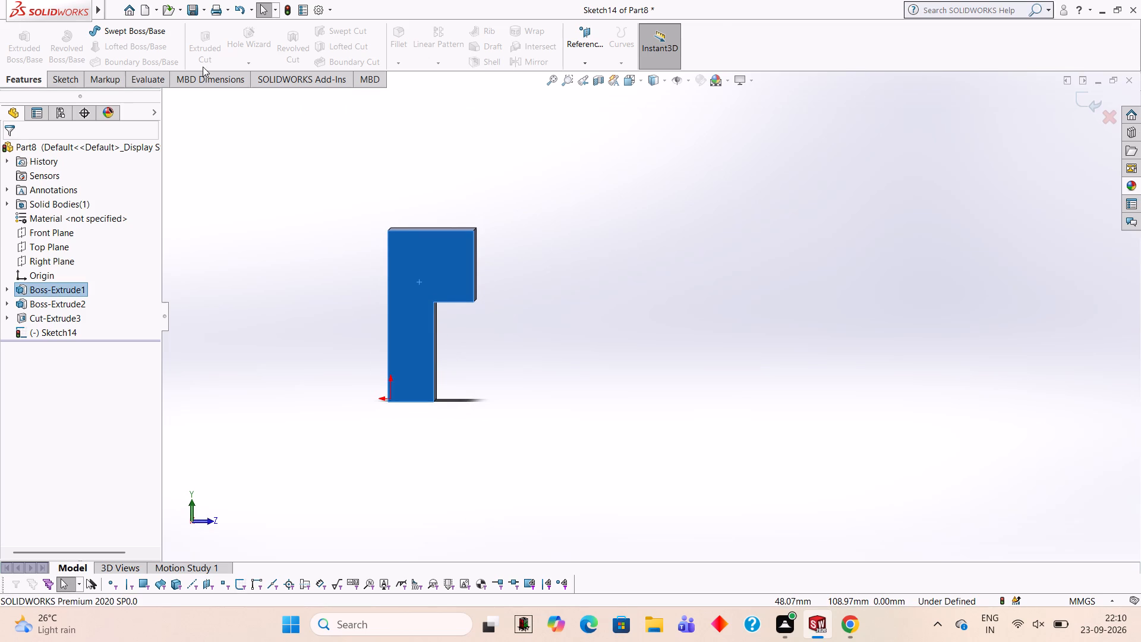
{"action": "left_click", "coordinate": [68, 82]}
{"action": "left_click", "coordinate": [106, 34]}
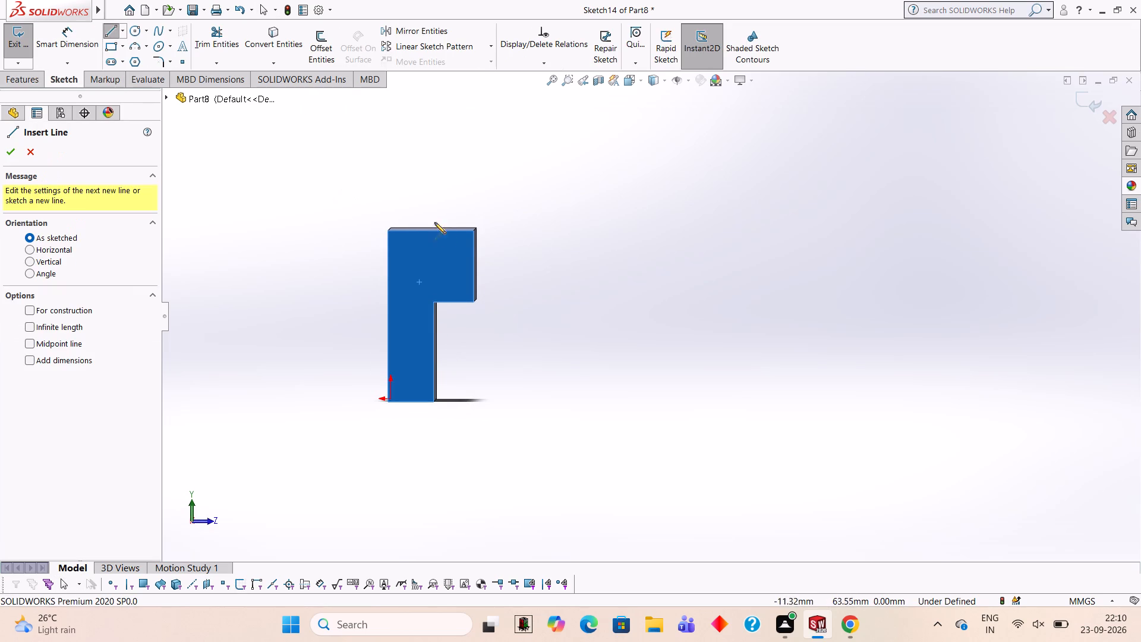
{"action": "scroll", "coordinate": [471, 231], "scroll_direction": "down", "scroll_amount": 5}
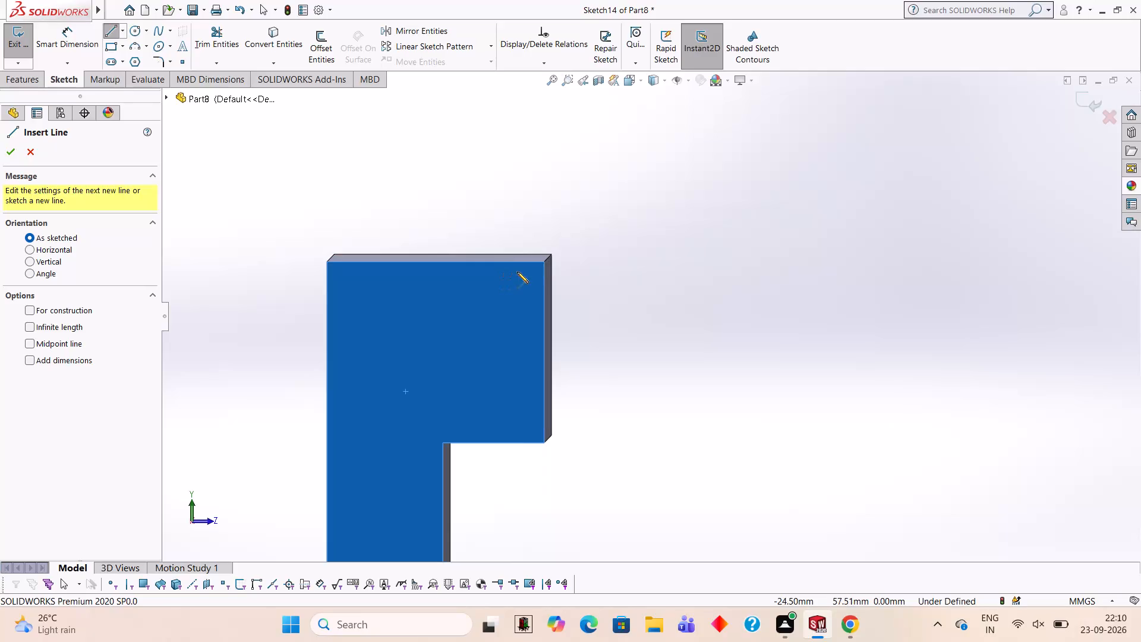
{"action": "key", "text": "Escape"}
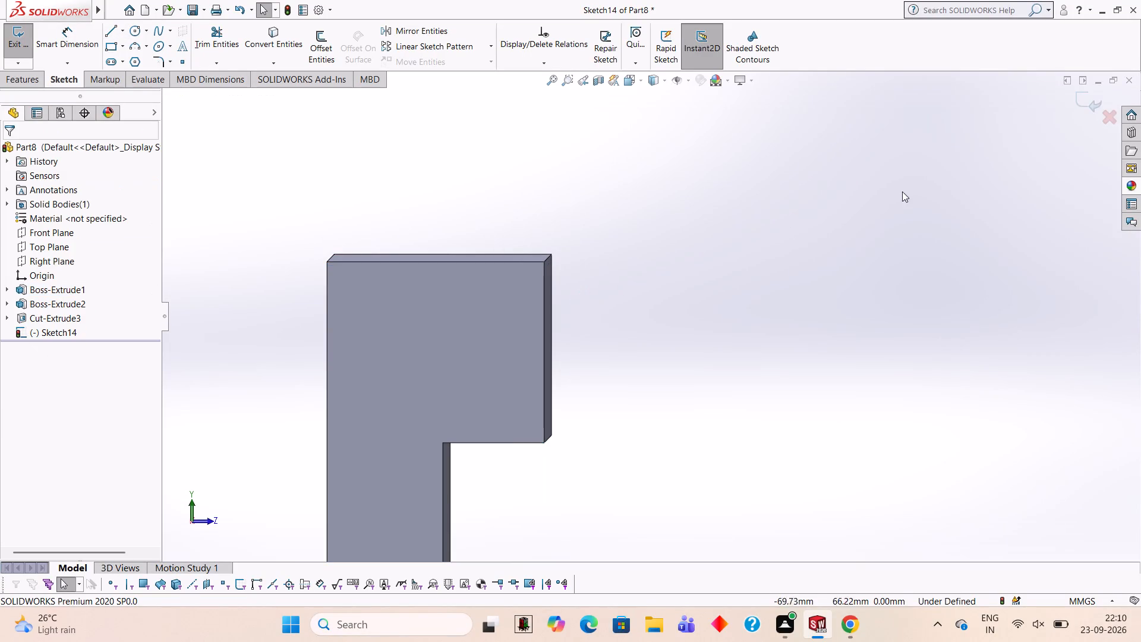
Leave the emptied sketch and sketch a closed 120 × 20 mm line rectangle on the opposite L-shaped side face, extending forward from its top front corner.
{"action": "left_click", "coordinate": [1077, 102]}
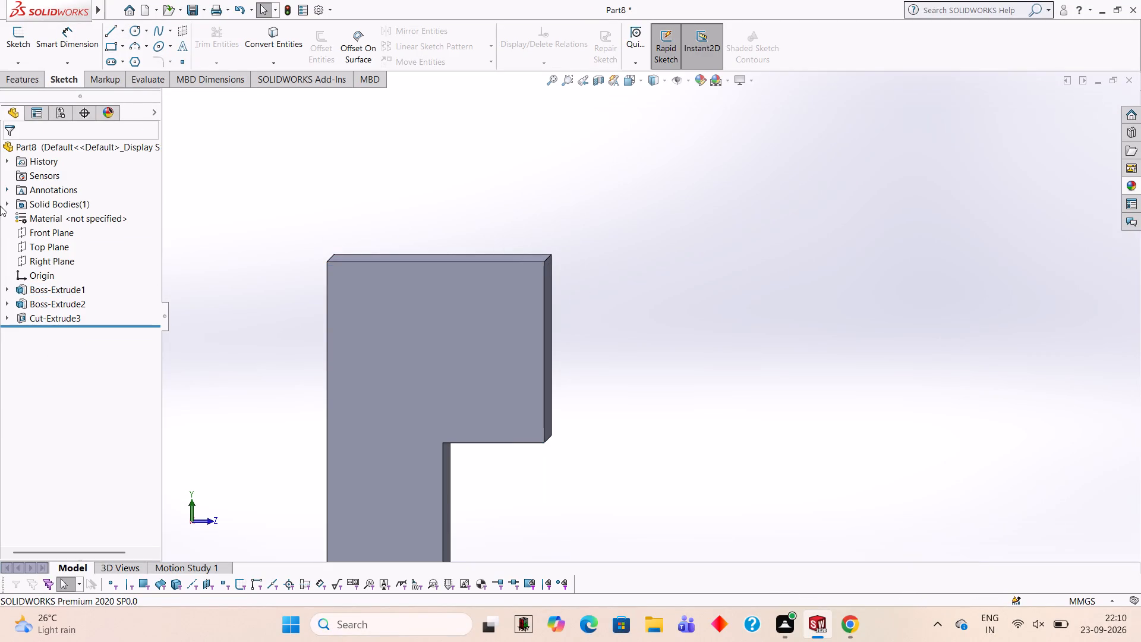
{"action": "left_click", "coordinate": [383, 294]}
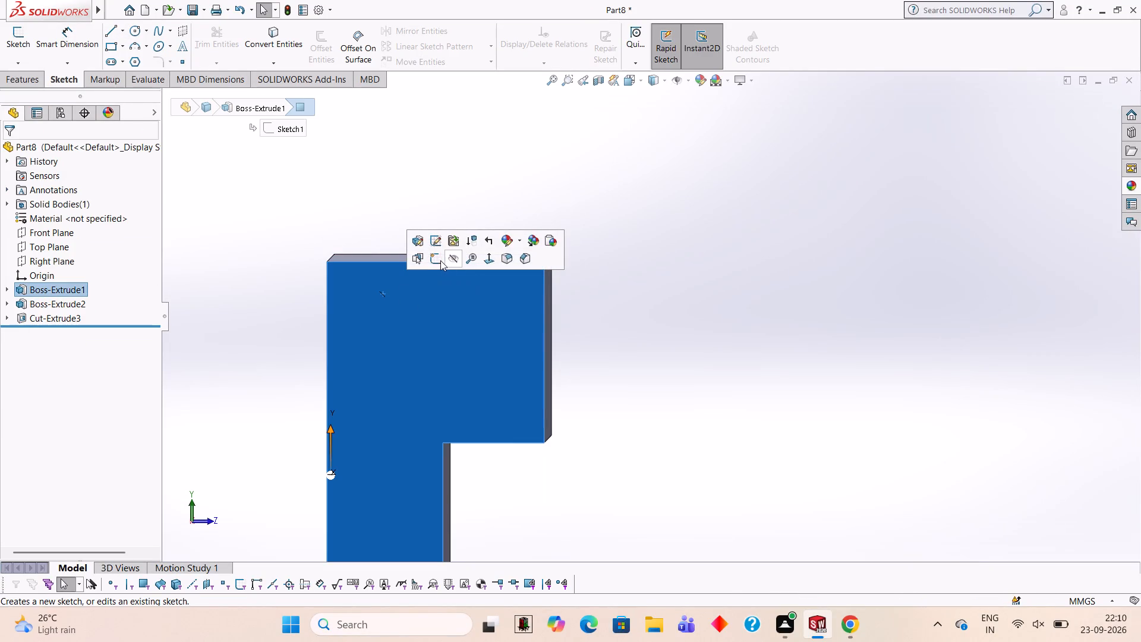
{"action": "left_click", "coordinate": [437, 260]}
{"action": "left_click", "coordinate": [109, 34]}
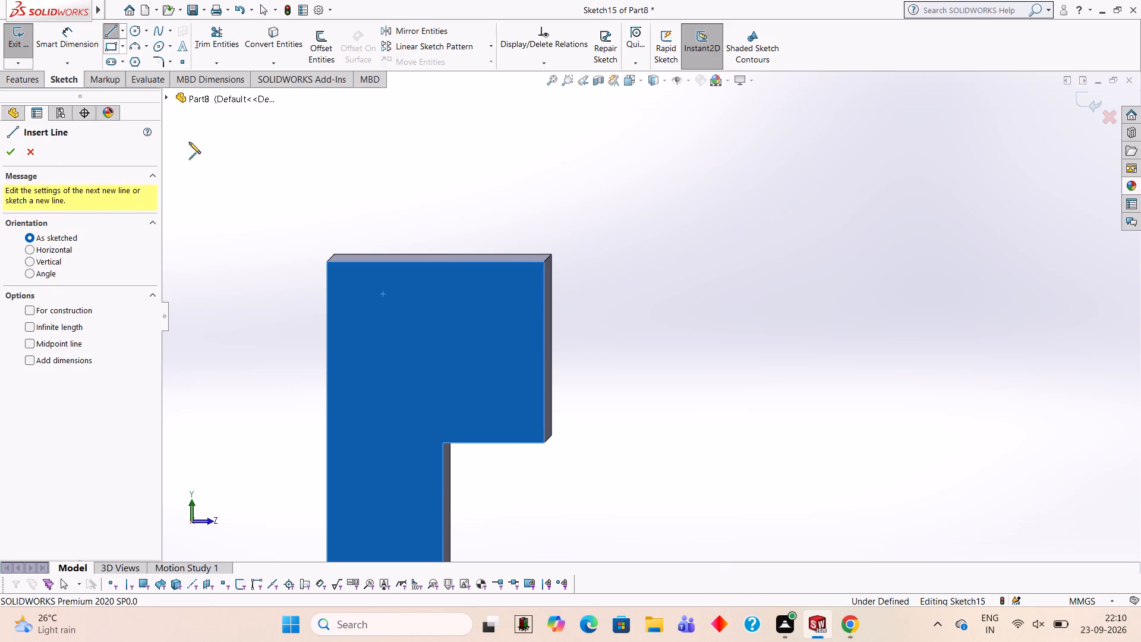
{"action": "left_click", "coordinate": [544, 261]}
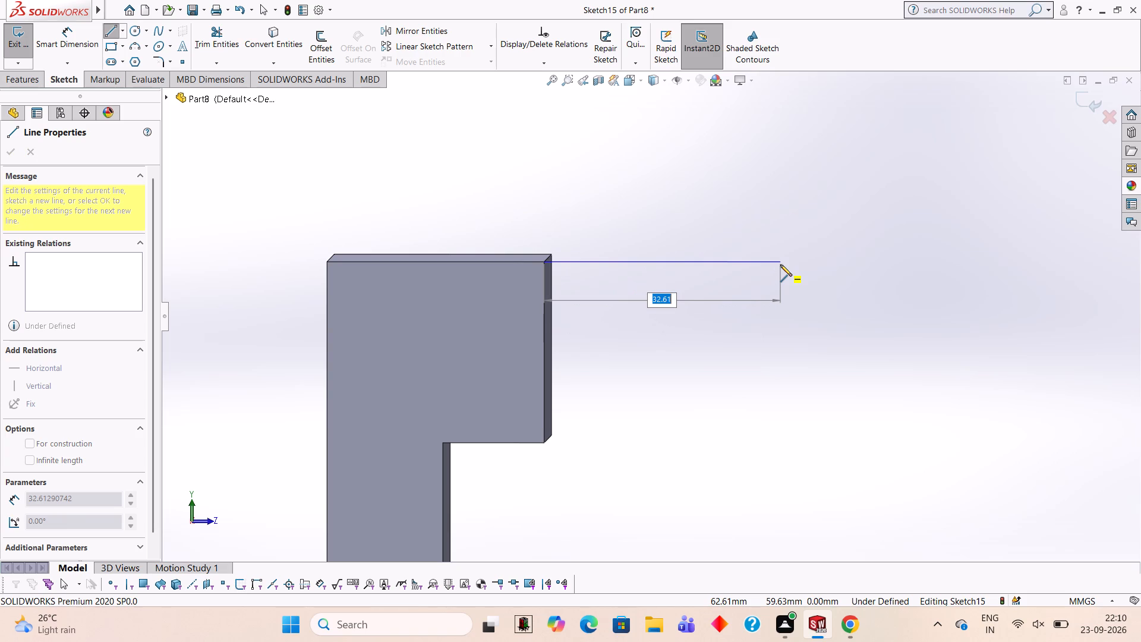
{"action": "type", "text": "12"}
{"action": "key", "text": "0"}
{"action": "key", "text": "Return"}
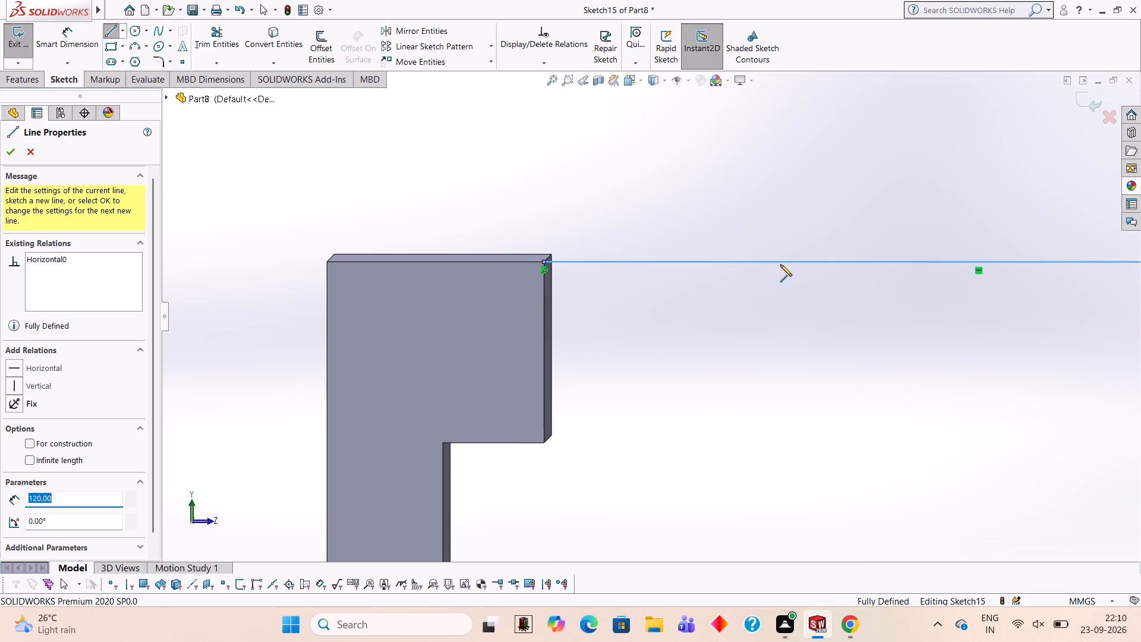
{"action": "scroll", "coordinate": [780, 265], "scroll_direction": "up", "scroll_amount": 5}
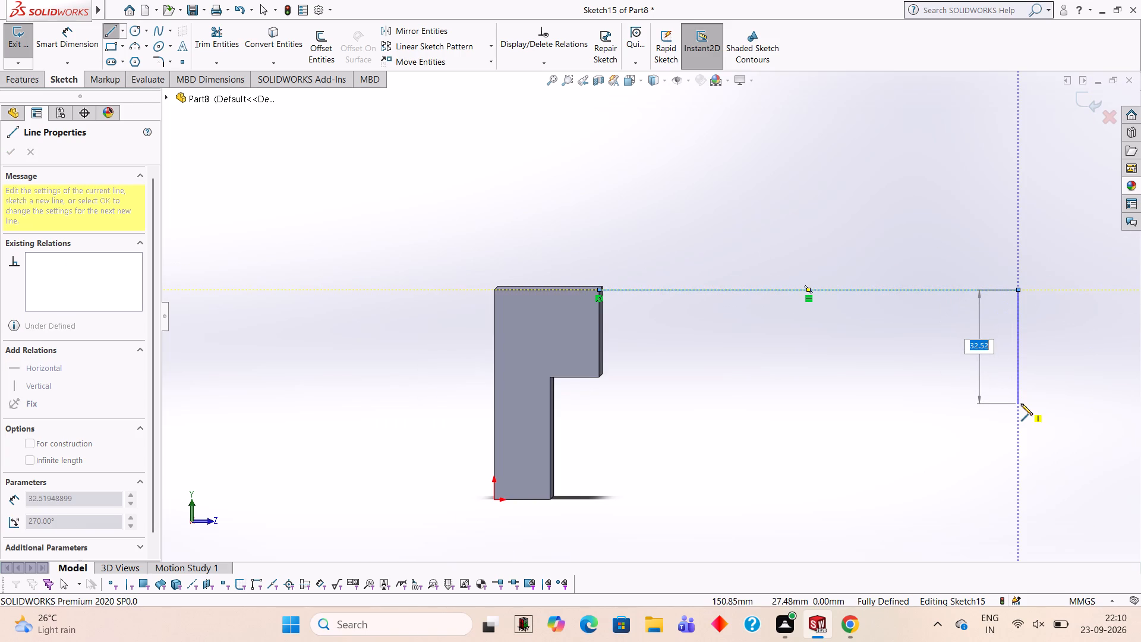
{"action": "type", "text": "20"}
{"action": "key", "text": "Return"}
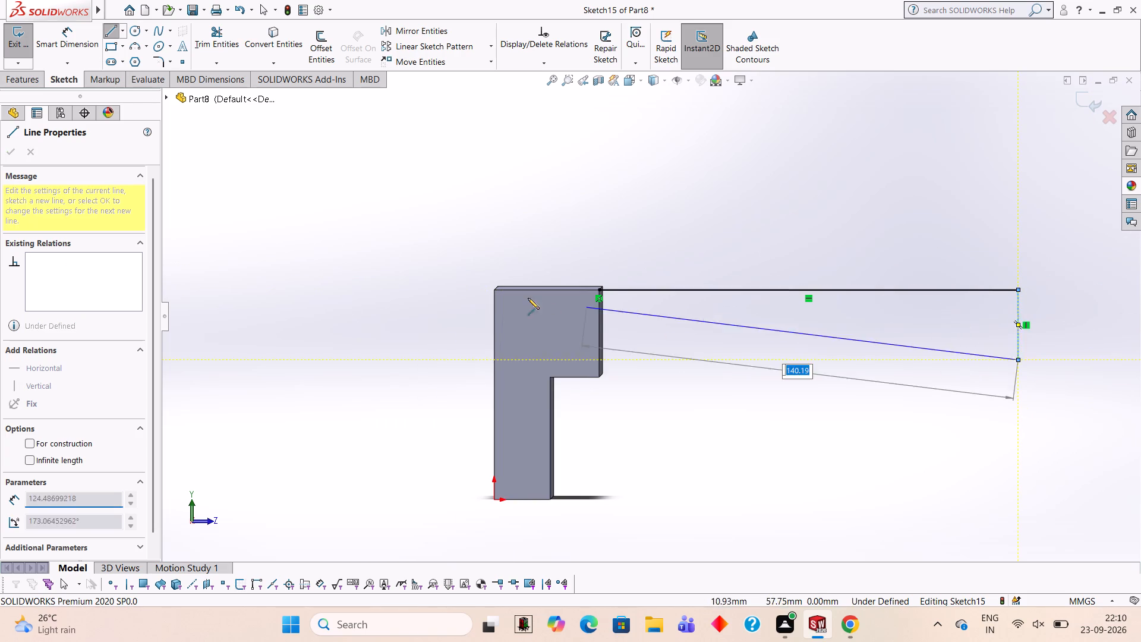
{"action": "left_click", "coordinate": [599, 361]}
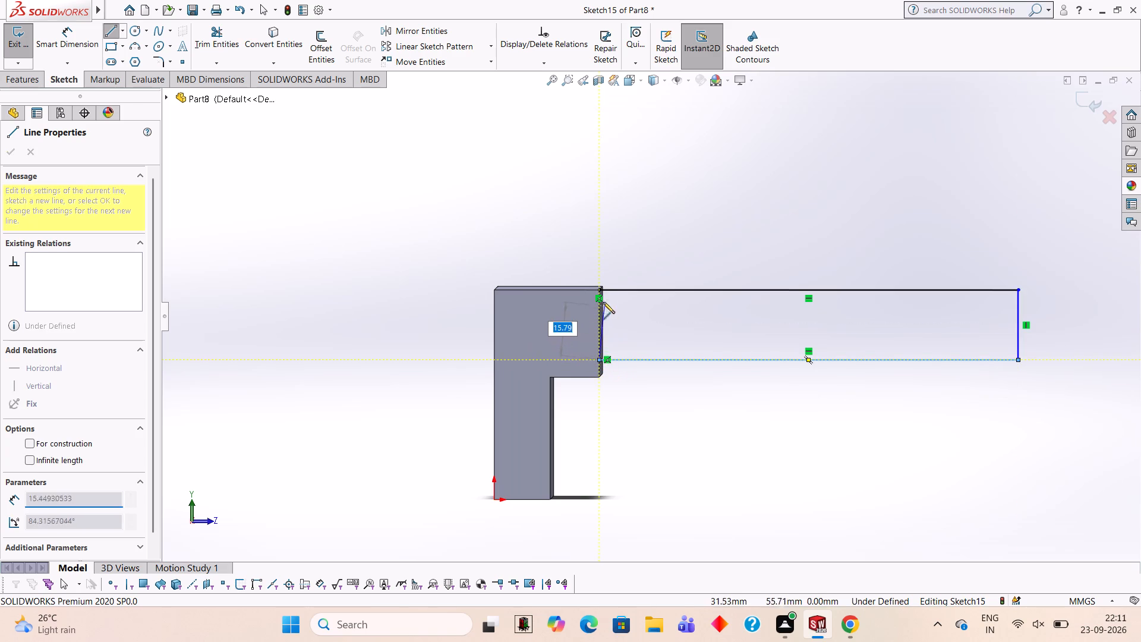
{"action": "left_click", "coordinate": [600, 288]}
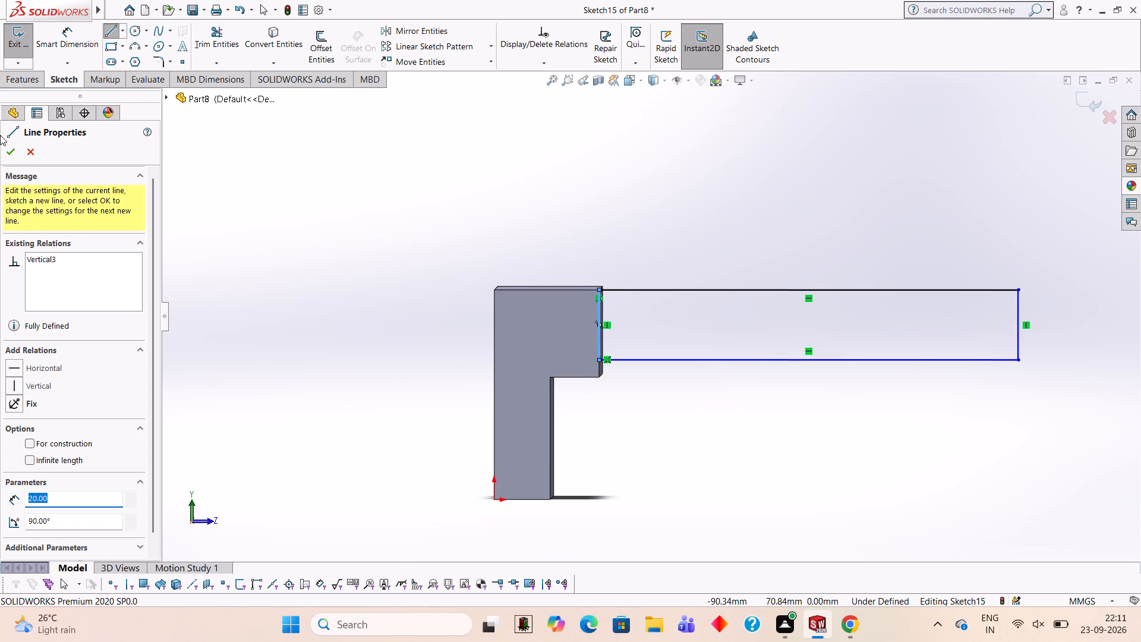
Extrude the arm profile as a blind 40 mm boss with the direction reversed across the block's width, merged with the body.
{"action": "left_click", "coordinate": [10, 84]}
{"action": "left_click", "coordinate": [14, 48]}
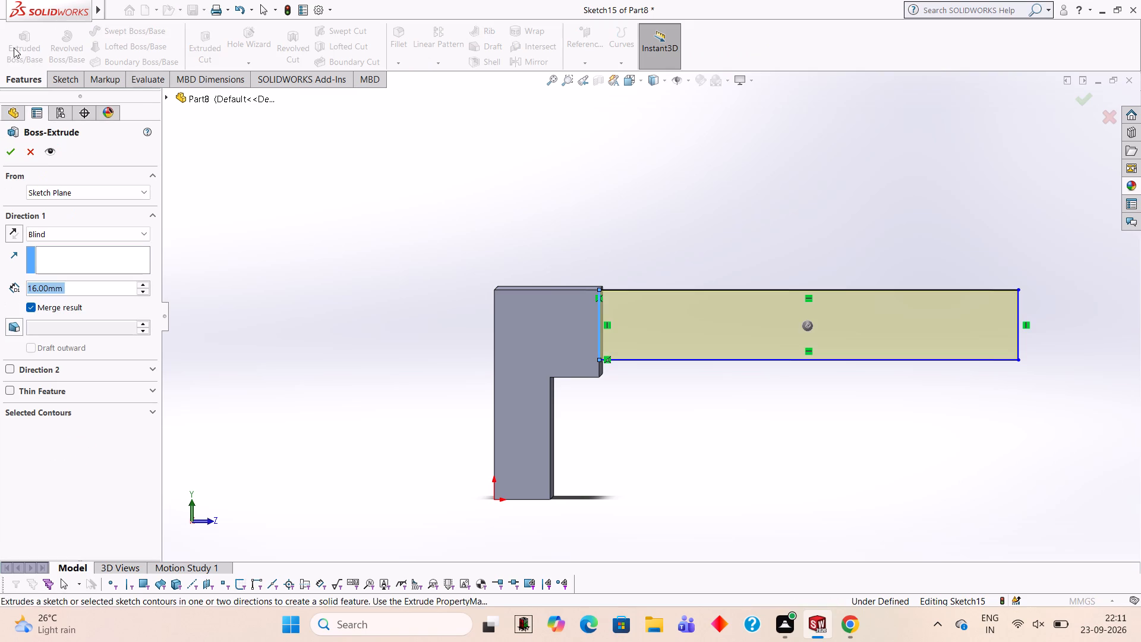
{"action": "type", "text": "40"}
{"action": "key", "text": "Return"}
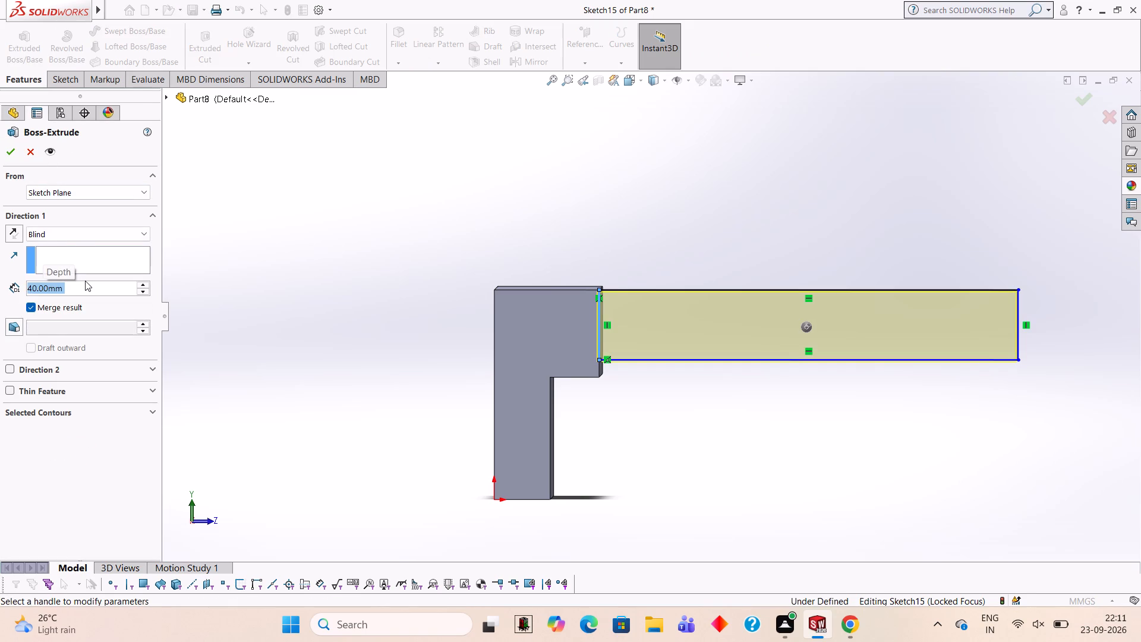
{"action": "middle_click_drag", "start_coordinate": [386, 267], "coordinate": [388, 414]}
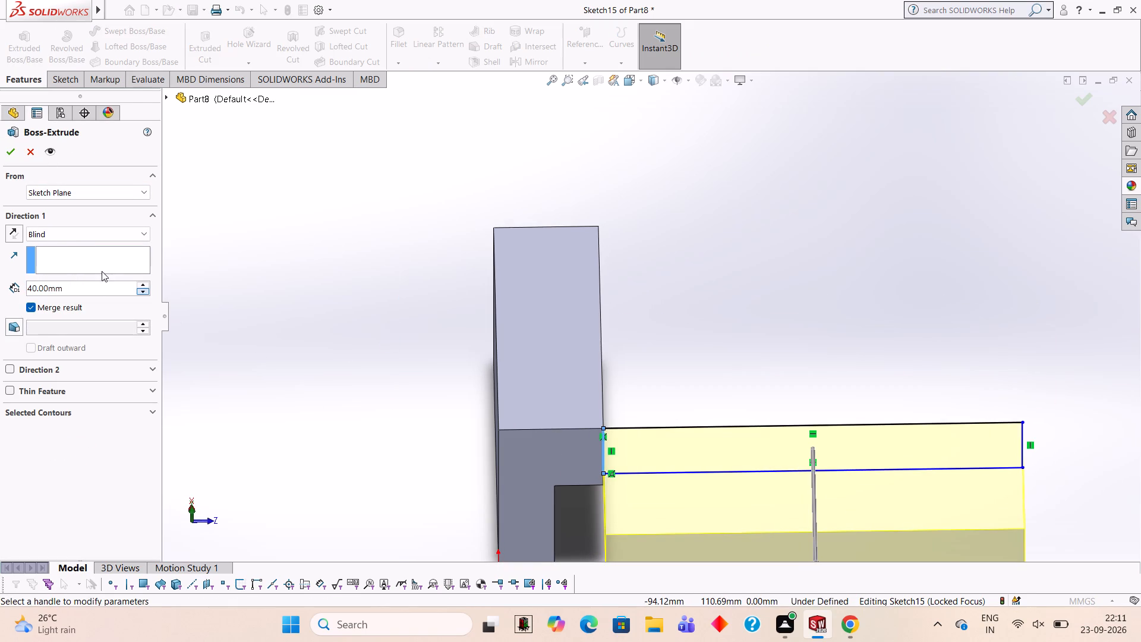
{"action": "left_click", "coordinate": [14, 229]}
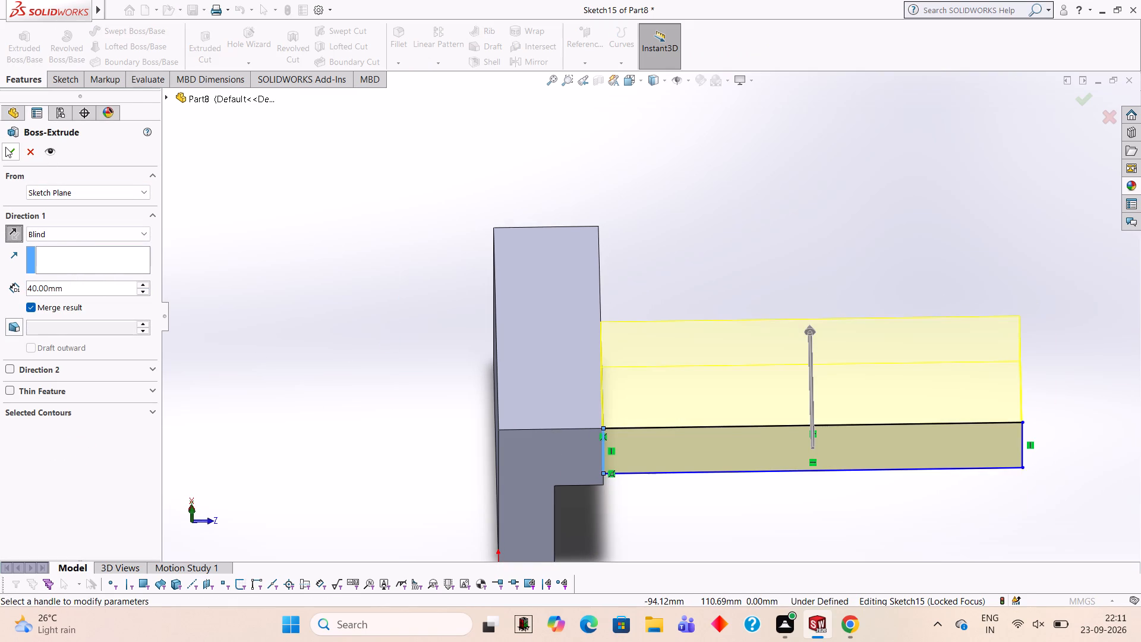
{"action": "left_click", "coordinate": [5, 147]}
{"action": "left_click", "coordinate": [299, 203]}
Start a sketch on the arm's long side face with a 105 mm line along its top edge from the free end and a 20 mm vertical line rising from it.
{"action": "middle_click_drag", "start_coordinate": [937, 246], "coordinate": [937, 248]}
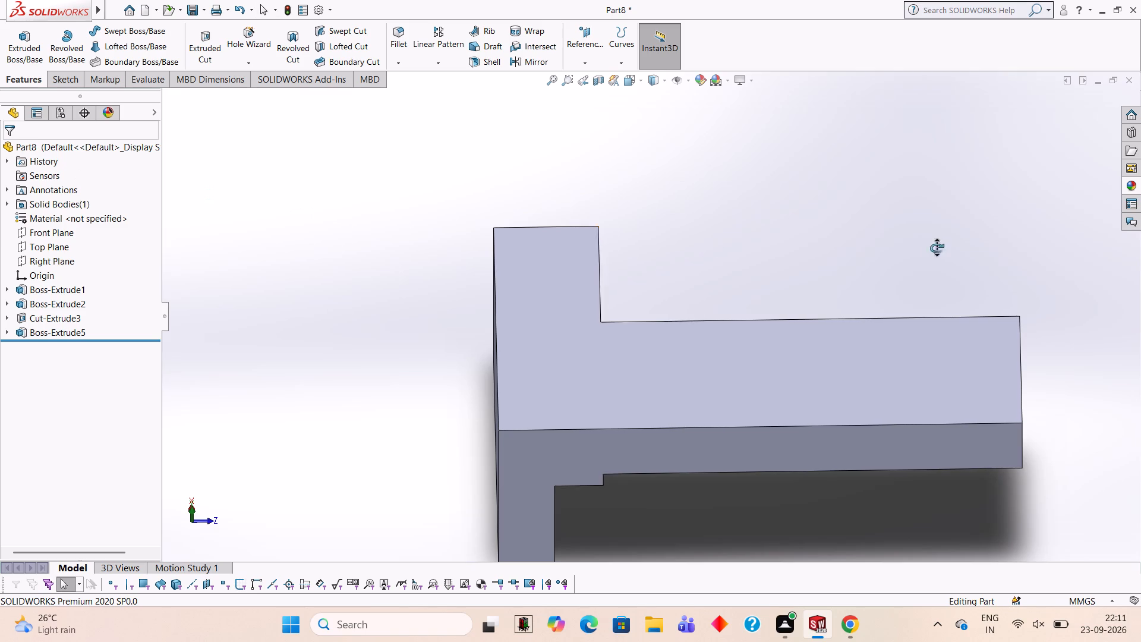
{"action": "middle_click_drag", "start_coordinate": [937, 248], "coordinate": [721, 228]}
{"action": "middle_click_drag", "start_coordinate": [803, 404], "coordinate": [780, 294]}
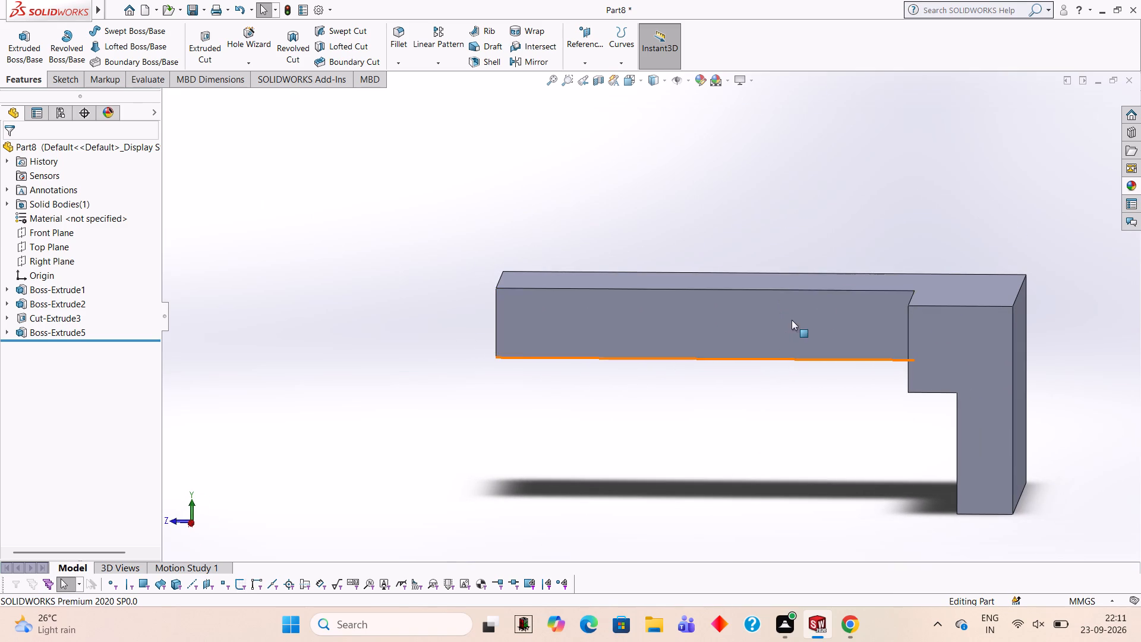
{"action": "left_click", "coordinate": [792, 320]}
{"action": "left_click", "coordinate": [850, 290]}
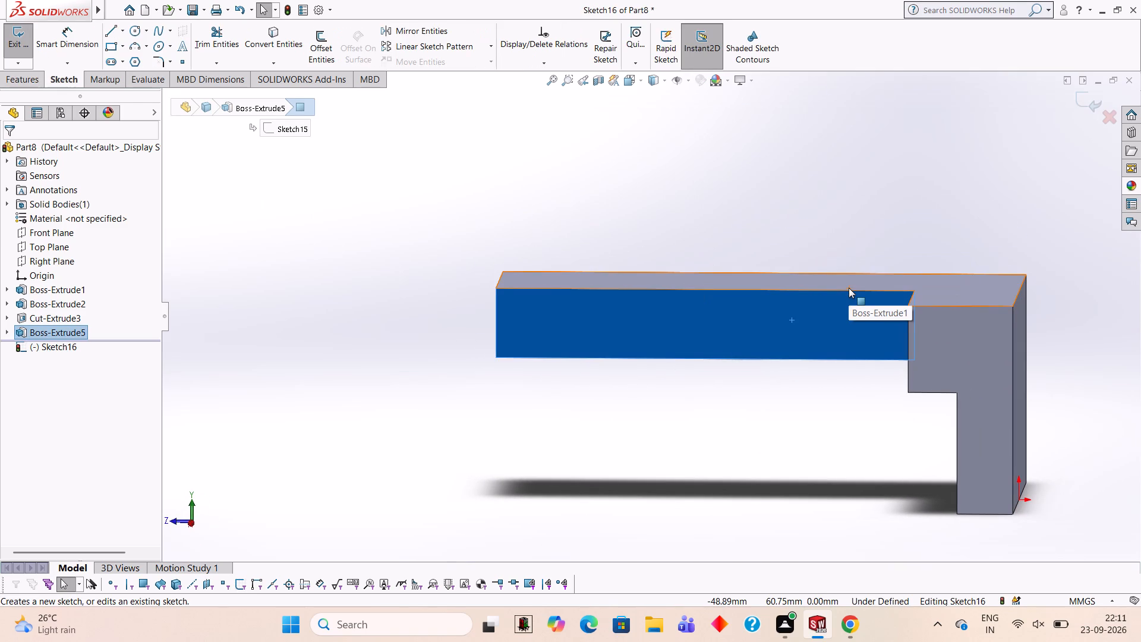
{"action": "key", "text": "ctrl+8"}
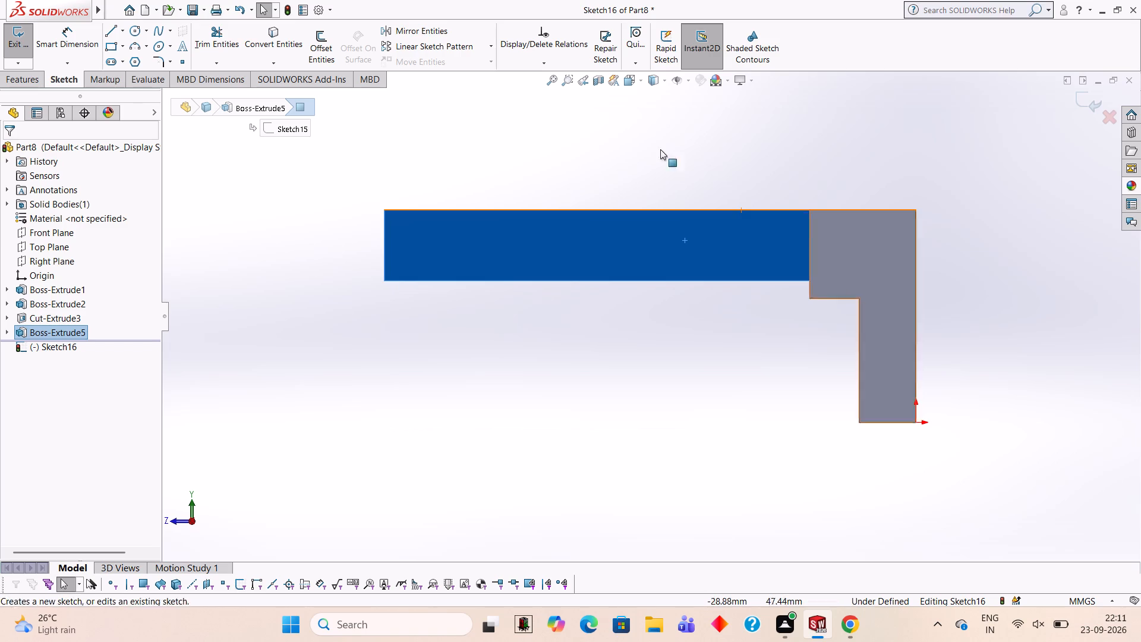
{"action": "left_click", "coordinate": [103, 33]}
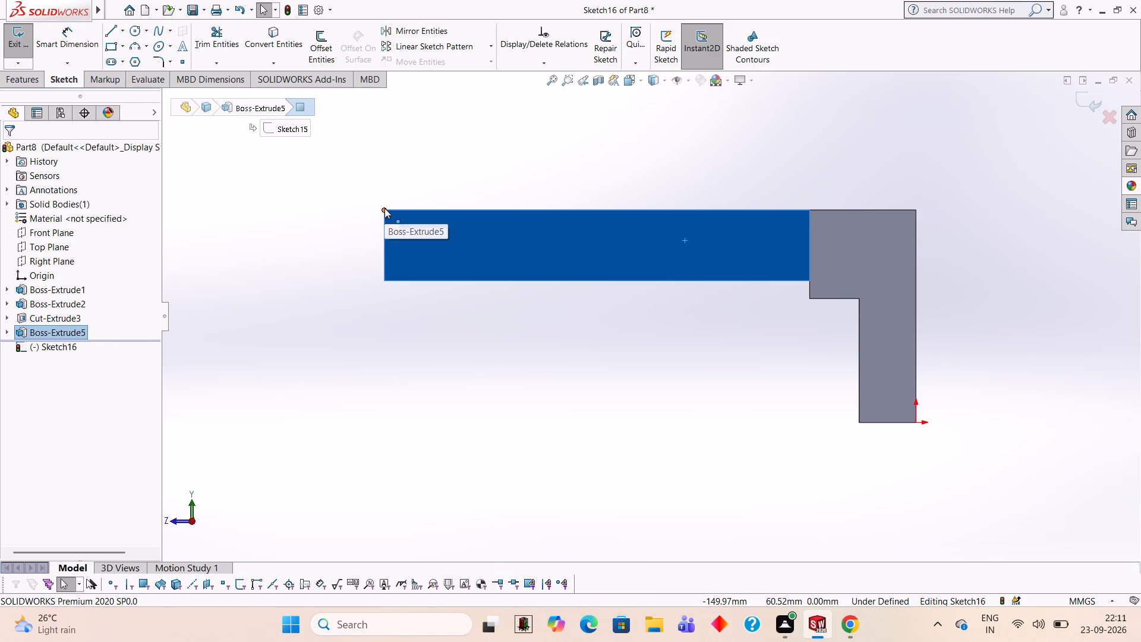
{"action": "left_click", "coordinate": [384, 208]}
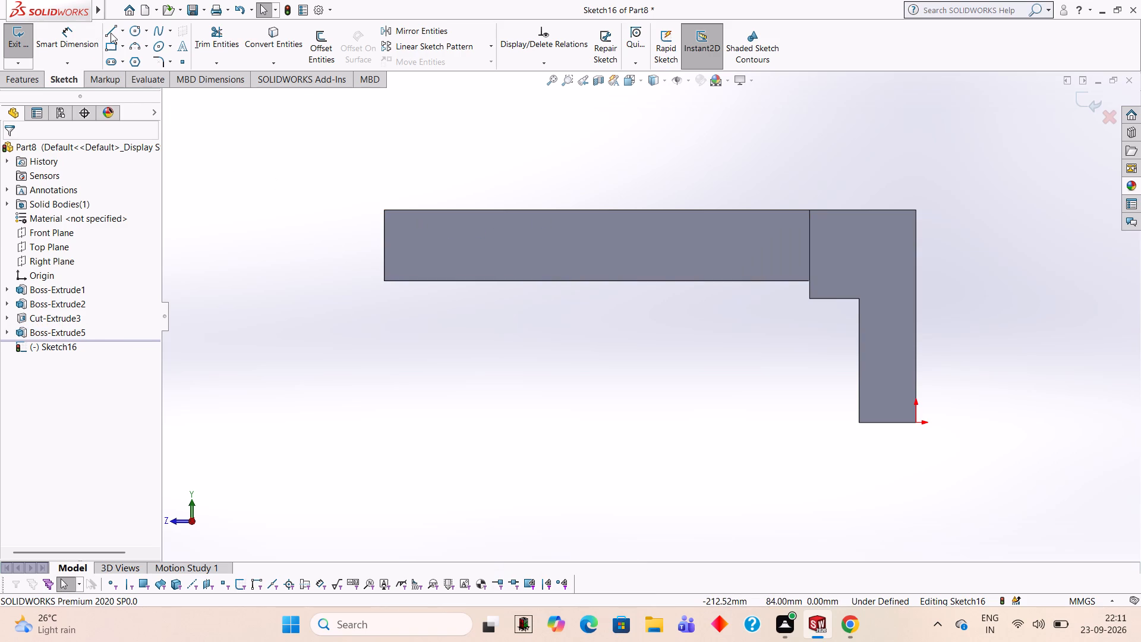
{"action": "left_click", "coordinate": [111, 33]}
{"action": "left_click", "coordinate": [383, 210]}
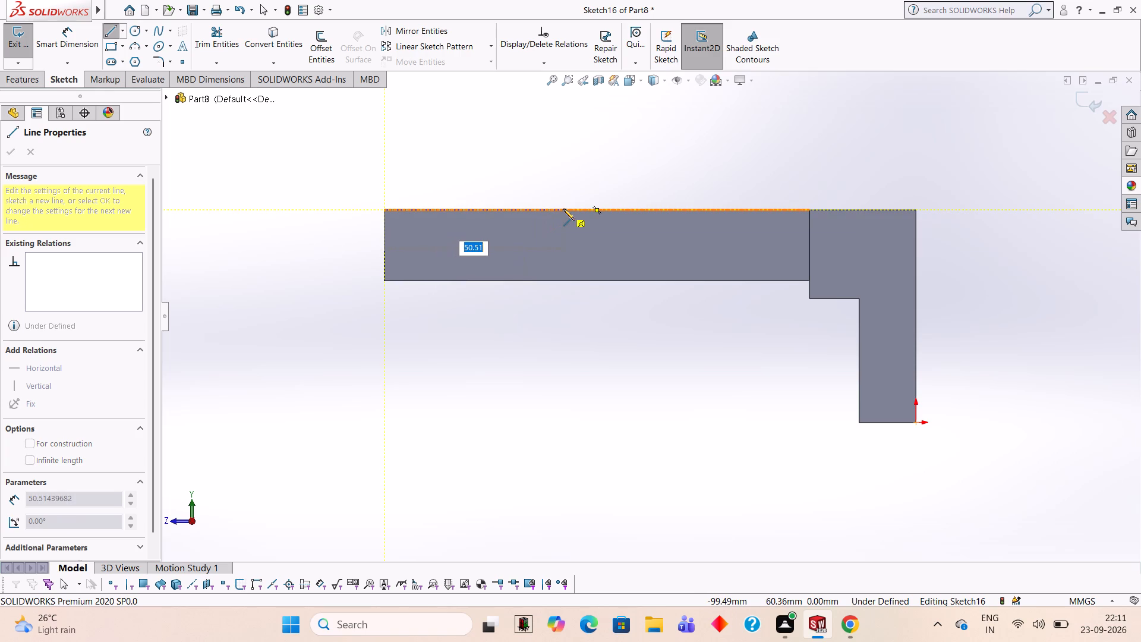
{"action": "type", "text": "105"}
{"action": "key", "text": "Return"}
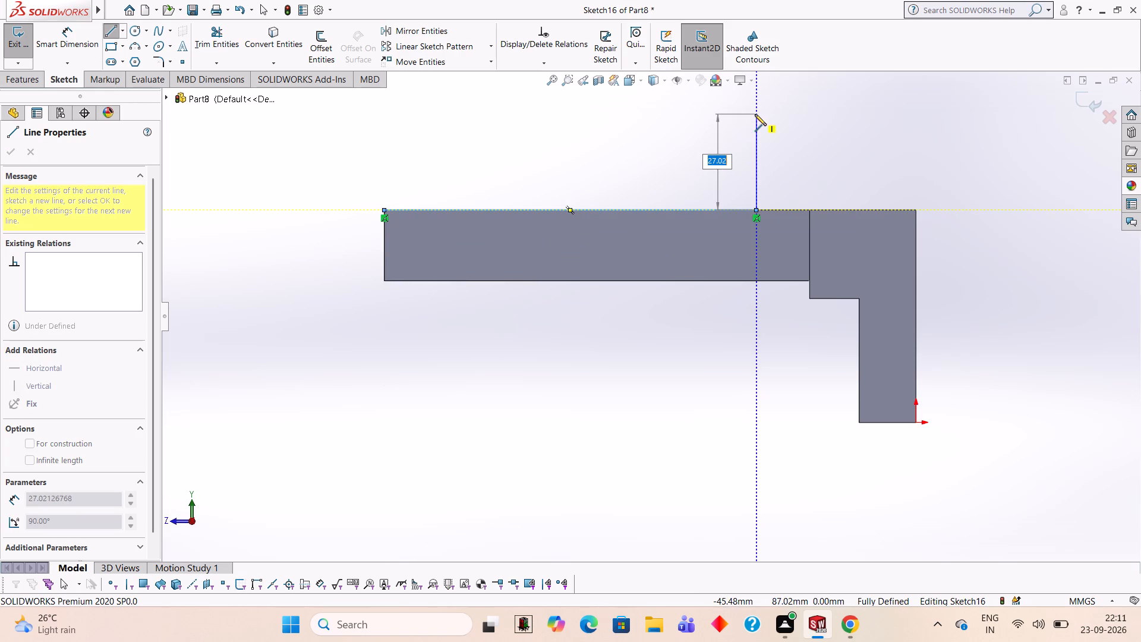
{"action": "type", "text": "20"}
{"action": "key", "text": "Return"}
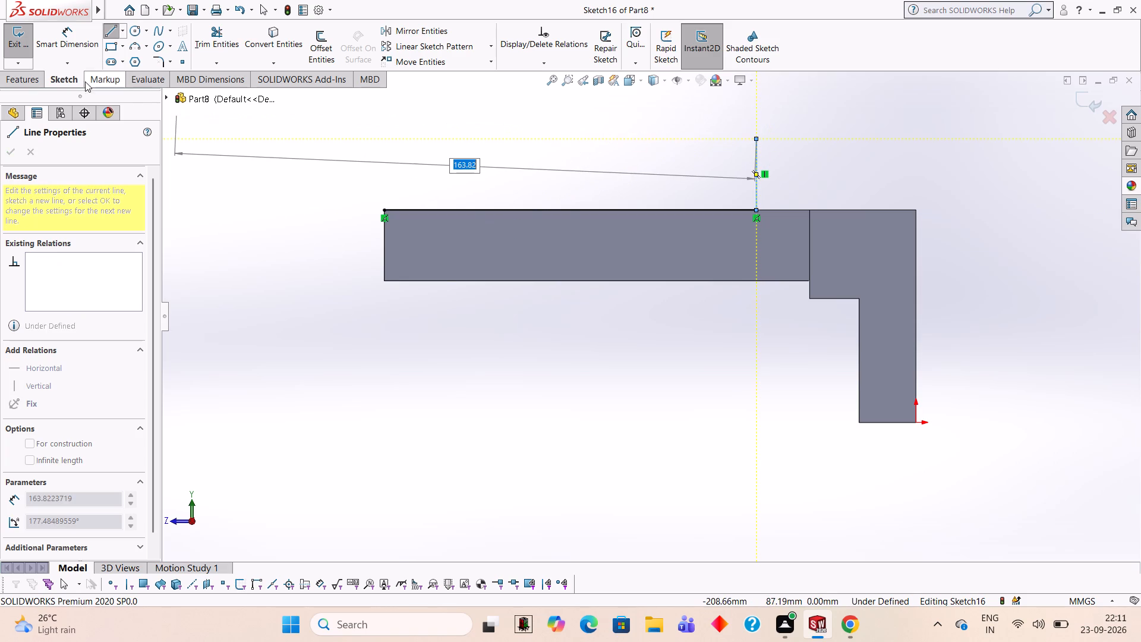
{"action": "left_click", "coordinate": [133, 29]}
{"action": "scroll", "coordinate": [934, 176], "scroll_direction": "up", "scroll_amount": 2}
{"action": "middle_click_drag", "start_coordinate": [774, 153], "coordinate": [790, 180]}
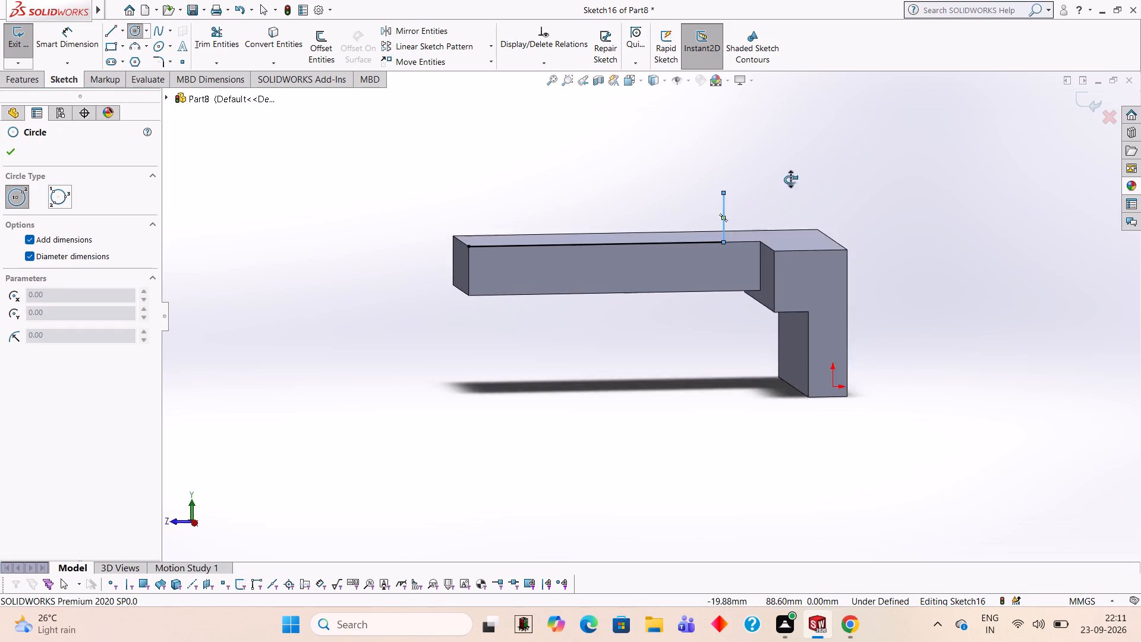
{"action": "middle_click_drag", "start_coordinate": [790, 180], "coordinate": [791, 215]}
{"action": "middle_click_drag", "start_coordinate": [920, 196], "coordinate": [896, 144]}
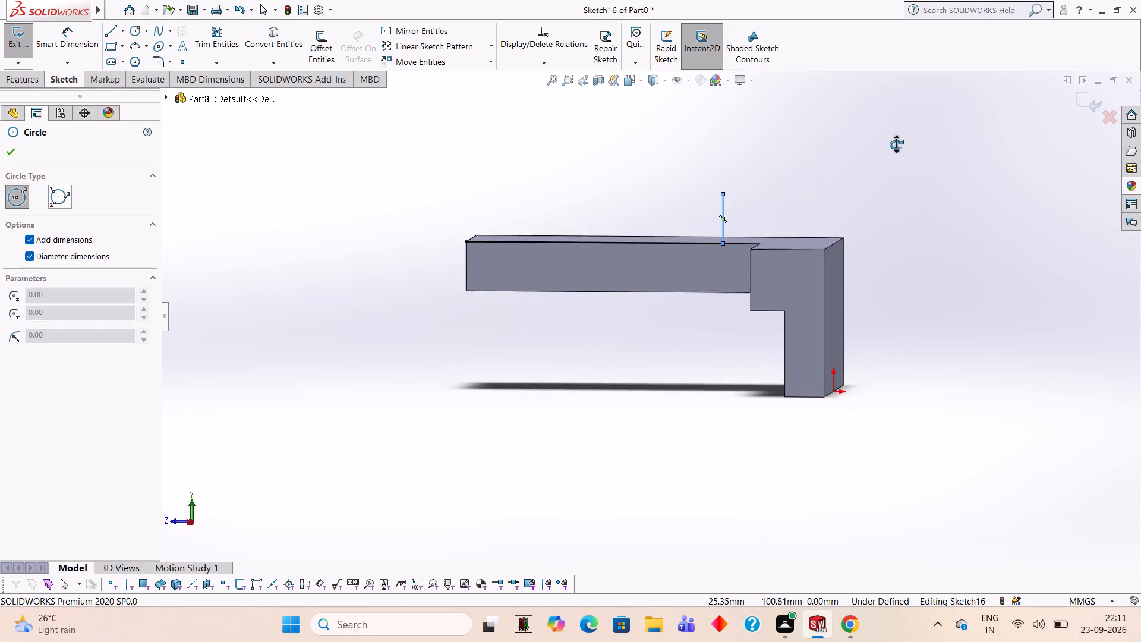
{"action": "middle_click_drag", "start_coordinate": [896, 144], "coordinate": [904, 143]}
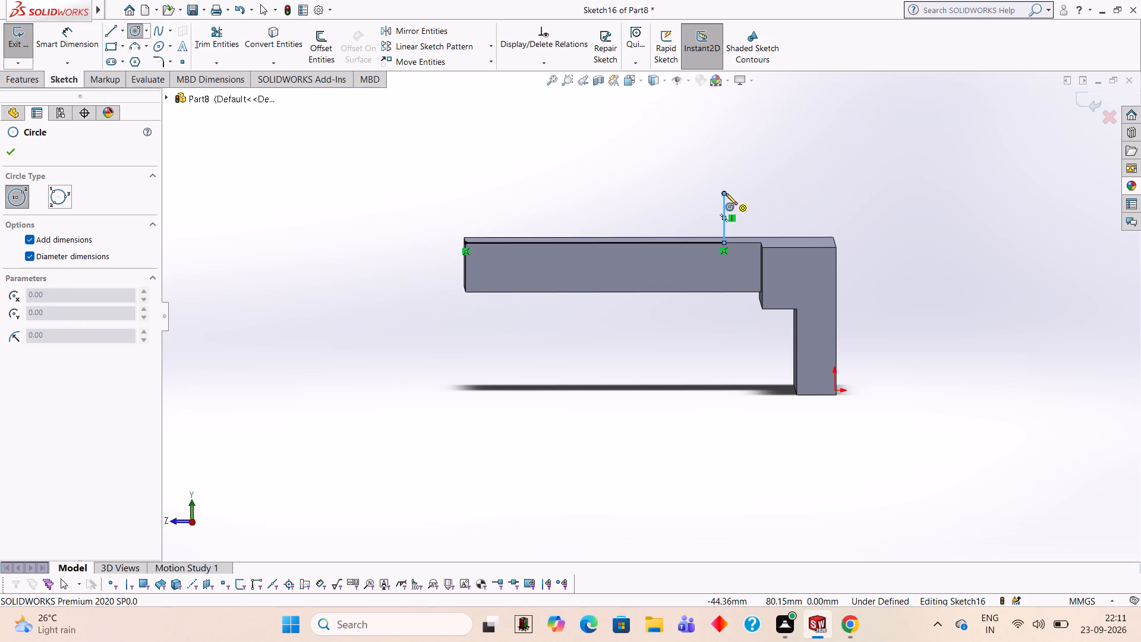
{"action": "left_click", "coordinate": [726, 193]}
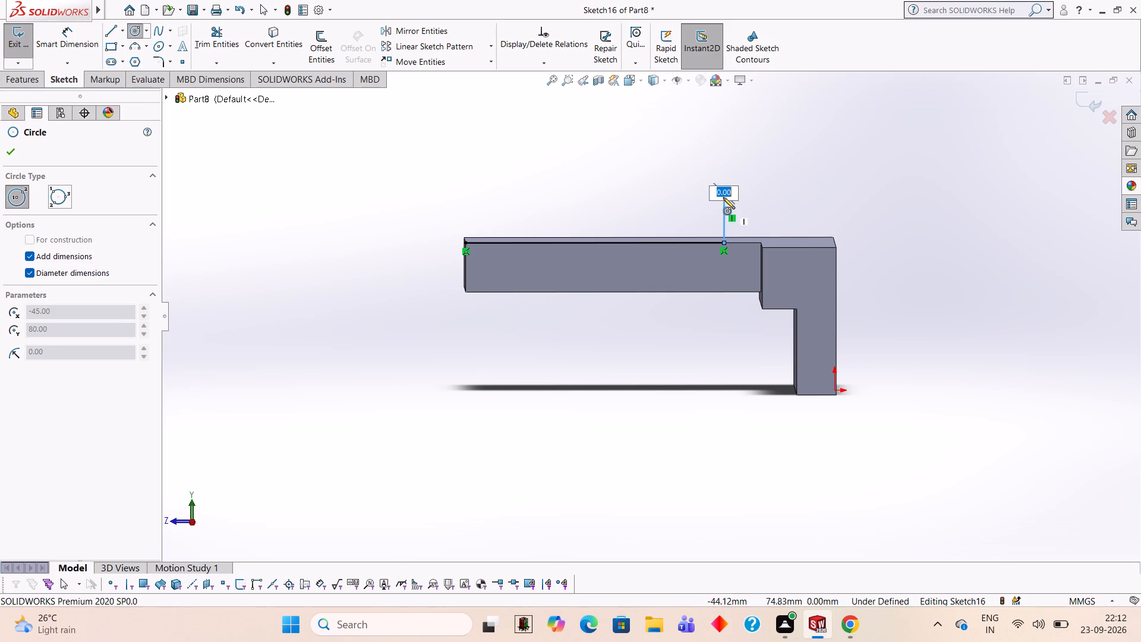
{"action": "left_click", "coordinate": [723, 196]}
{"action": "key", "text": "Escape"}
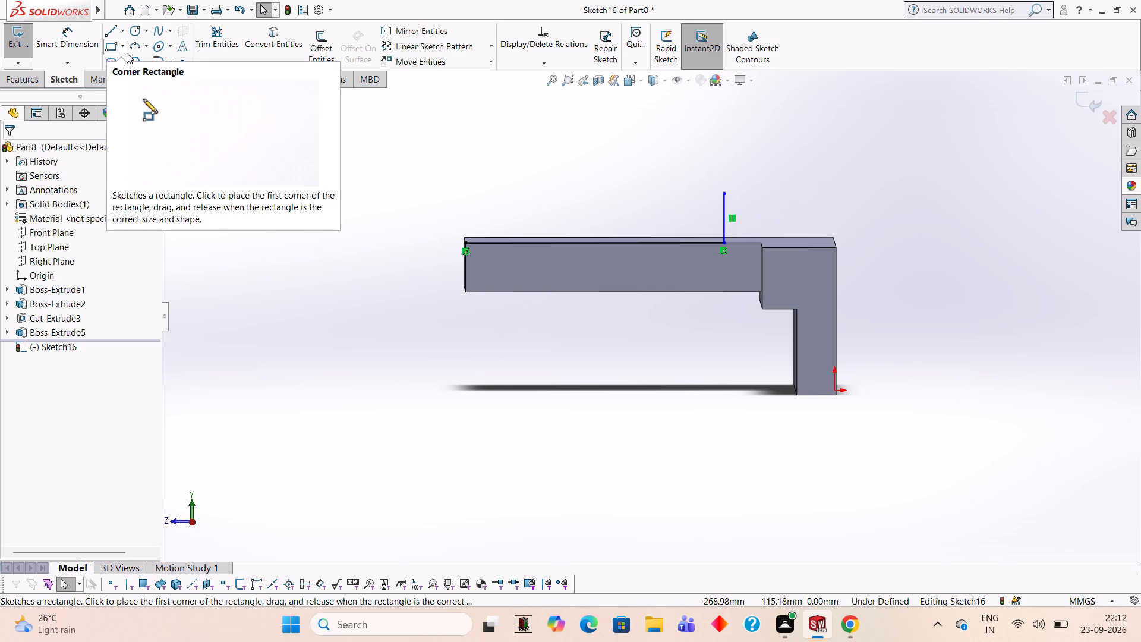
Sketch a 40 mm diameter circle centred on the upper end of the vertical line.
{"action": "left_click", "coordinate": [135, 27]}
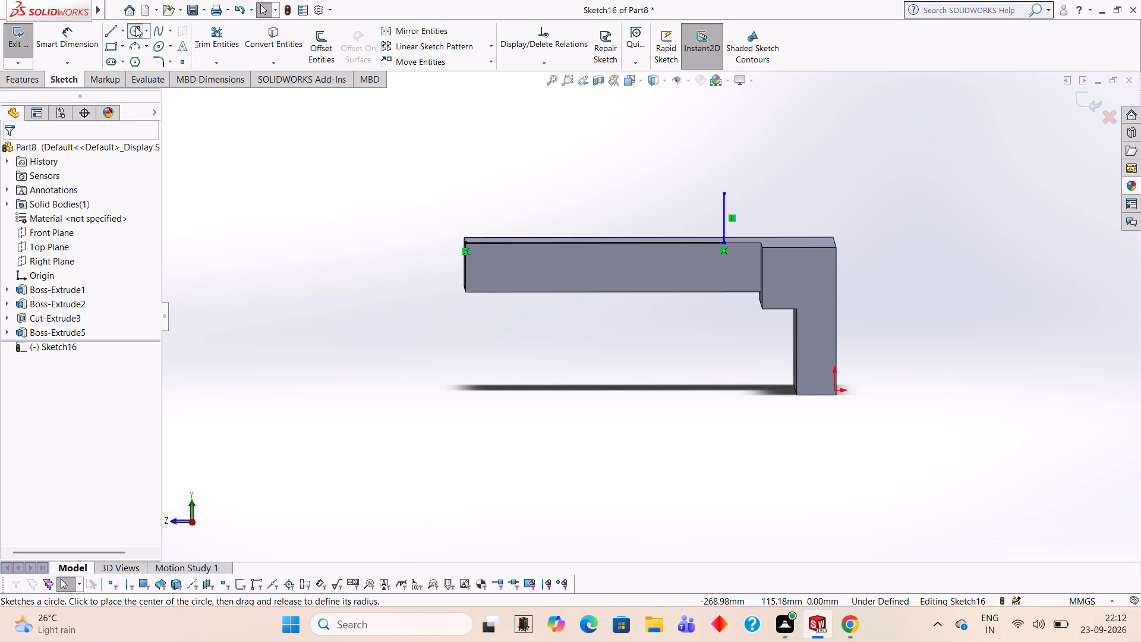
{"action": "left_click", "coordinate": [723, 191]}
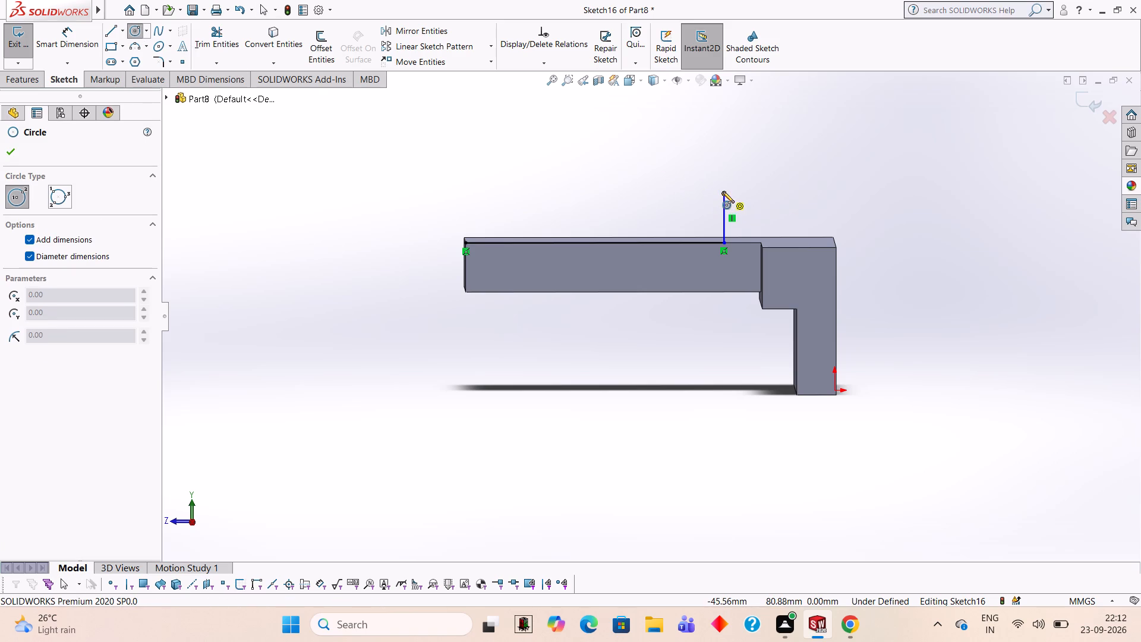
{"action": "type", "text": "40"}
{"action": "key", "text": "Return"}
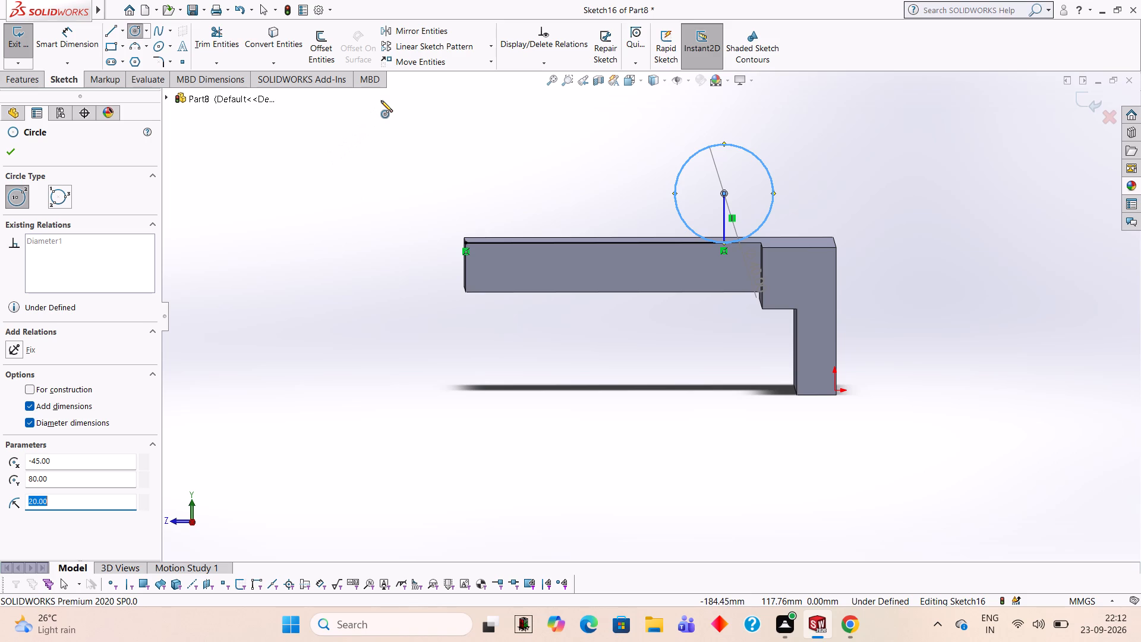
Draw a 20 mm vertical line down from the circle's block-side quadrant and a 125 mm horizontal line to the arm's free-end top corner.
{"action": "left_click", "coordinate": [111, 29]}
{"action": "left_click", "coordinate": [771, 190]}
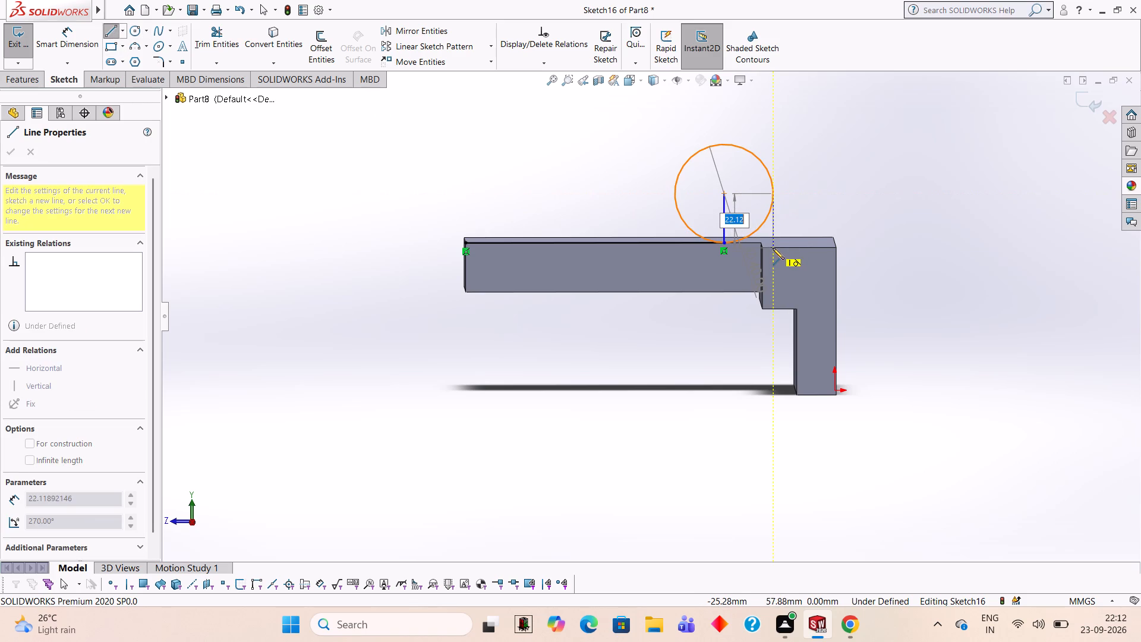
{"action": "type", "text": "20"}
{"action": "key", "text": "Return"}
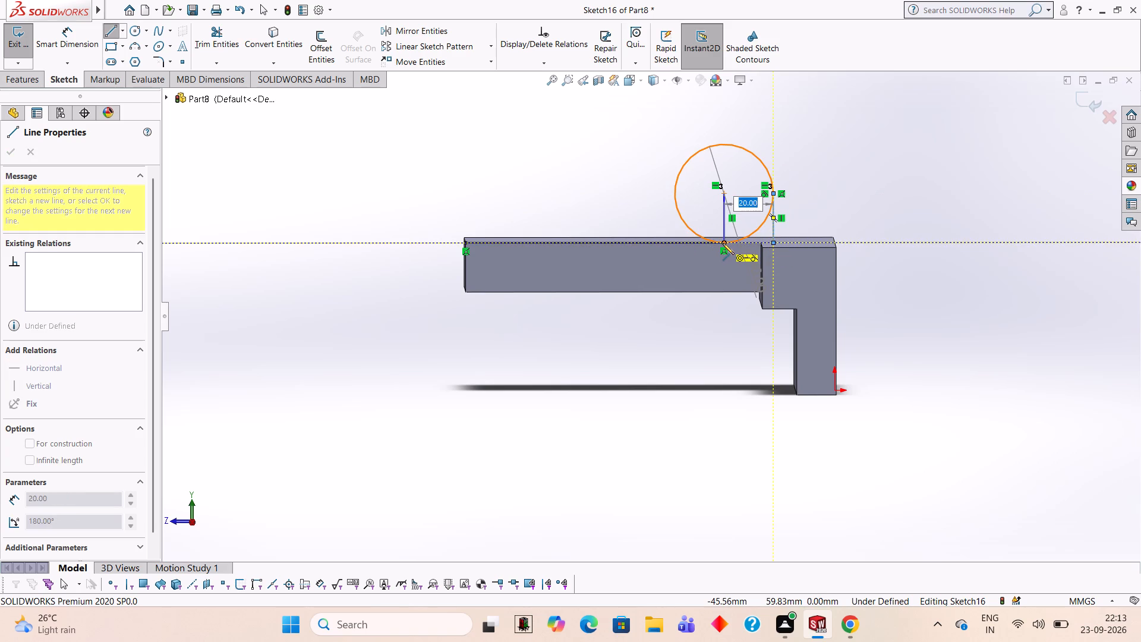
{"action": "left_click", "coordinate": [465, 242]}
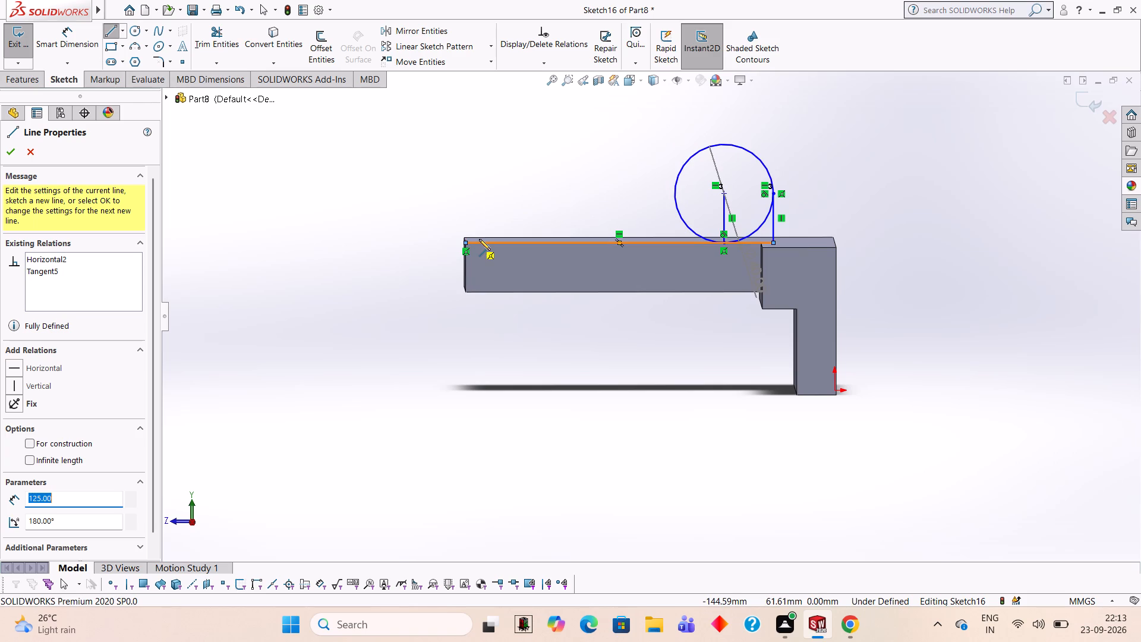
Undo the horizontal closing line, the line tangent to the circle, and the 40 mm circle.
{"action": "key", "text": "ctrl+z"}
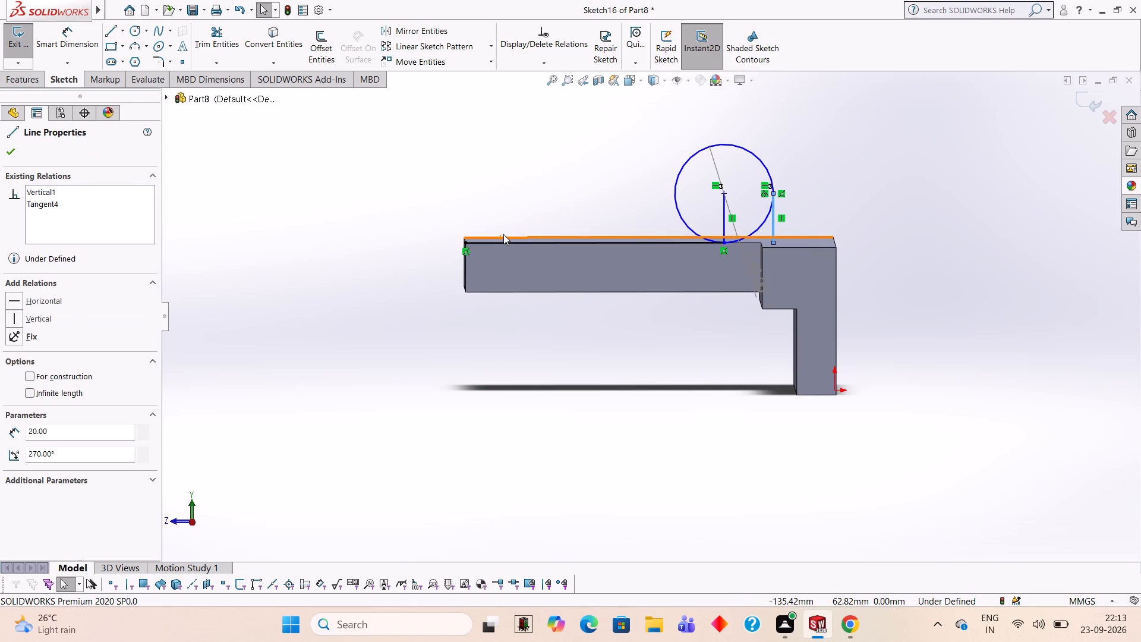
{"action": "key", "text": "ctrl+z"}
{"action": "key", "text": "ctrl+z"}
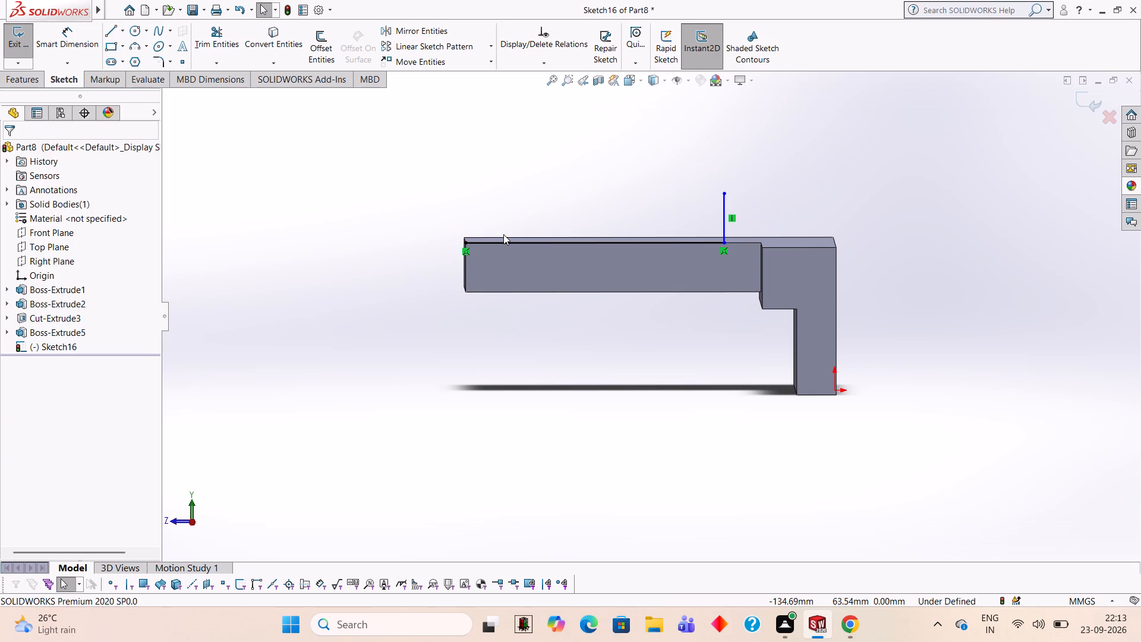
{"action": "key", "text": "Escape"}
Dimension the length of the sketch line along the arm's top edge, placing the dimension below the arm.
{"action": "left_click", "coordinate": [63, 36]}
{"action": "left_click", "coordinate": [637, 241]}
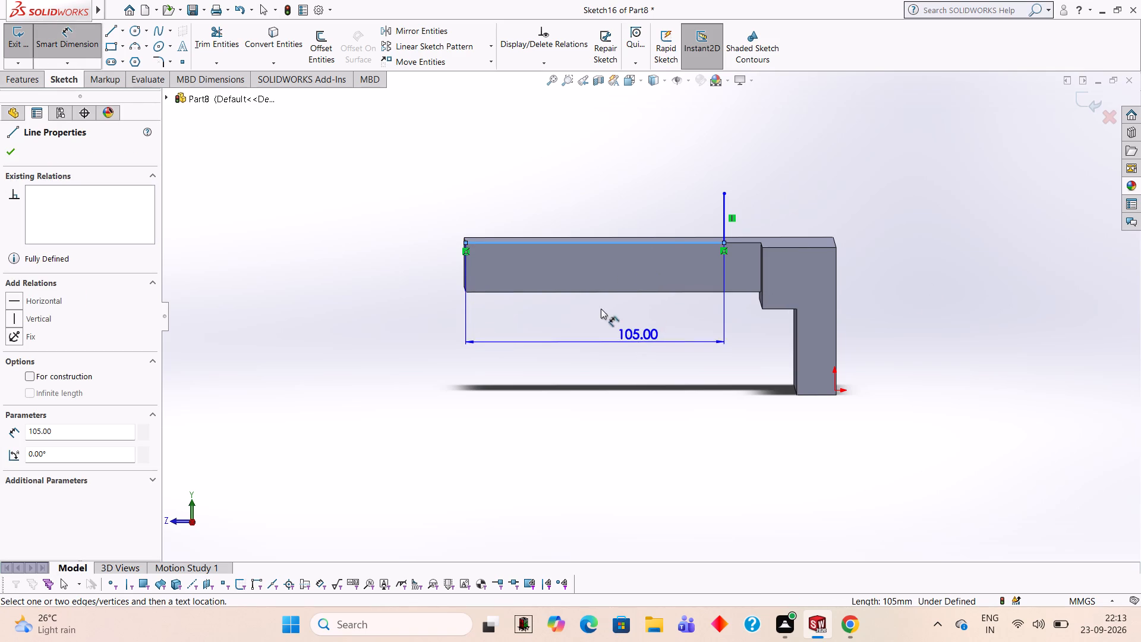
{"action": "left_click", "coordinate": [672, 338]}
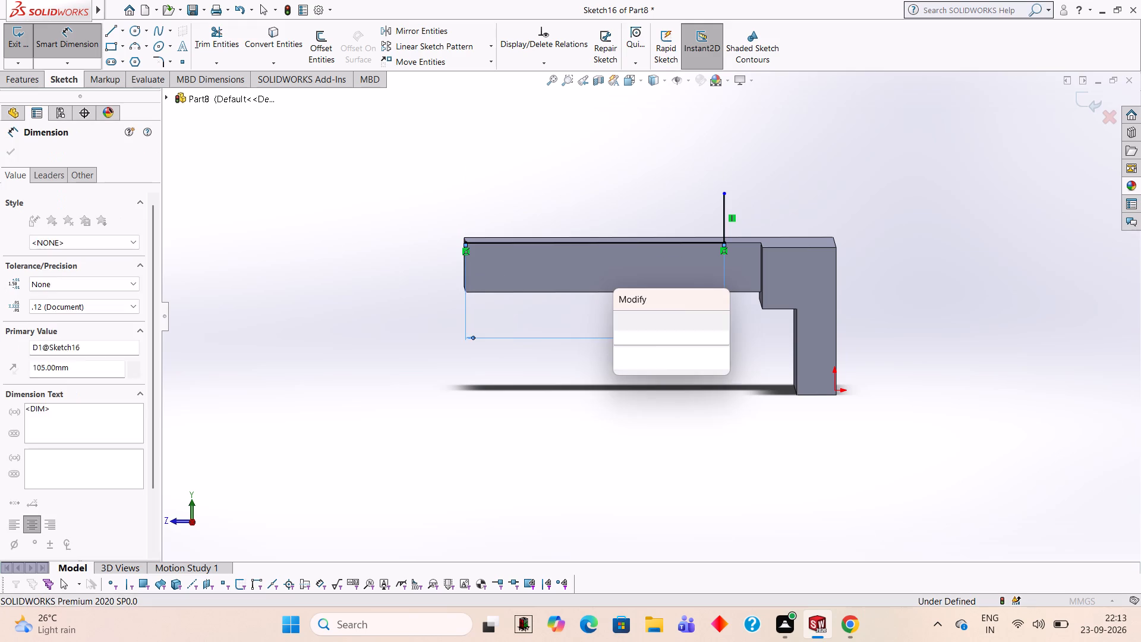
{"action": "left_click", "coordinate": [614, 324]}
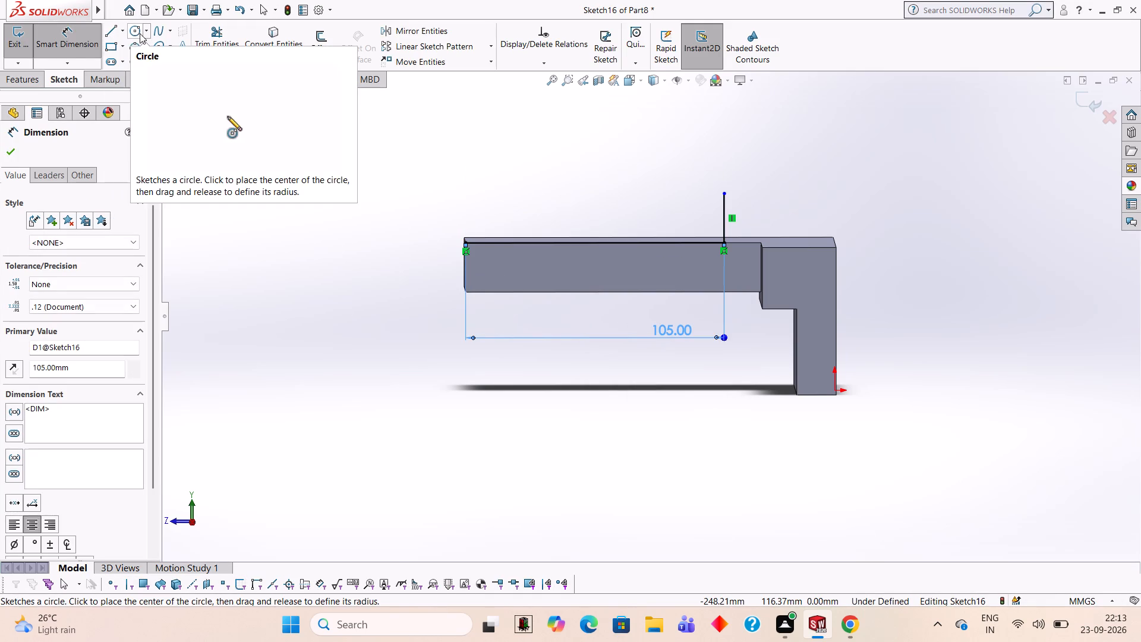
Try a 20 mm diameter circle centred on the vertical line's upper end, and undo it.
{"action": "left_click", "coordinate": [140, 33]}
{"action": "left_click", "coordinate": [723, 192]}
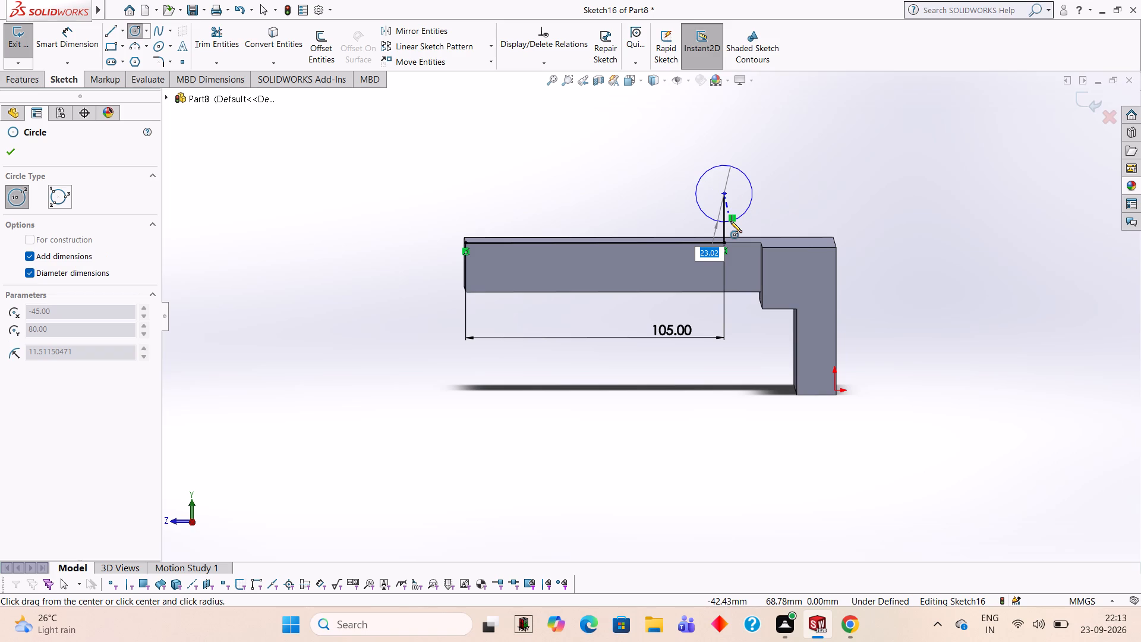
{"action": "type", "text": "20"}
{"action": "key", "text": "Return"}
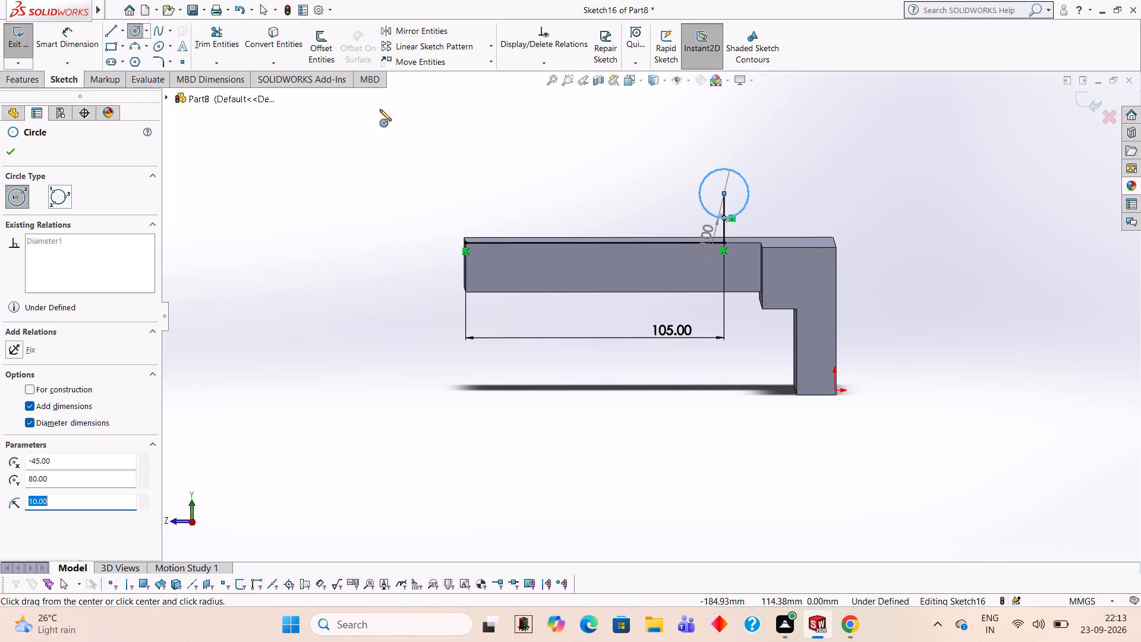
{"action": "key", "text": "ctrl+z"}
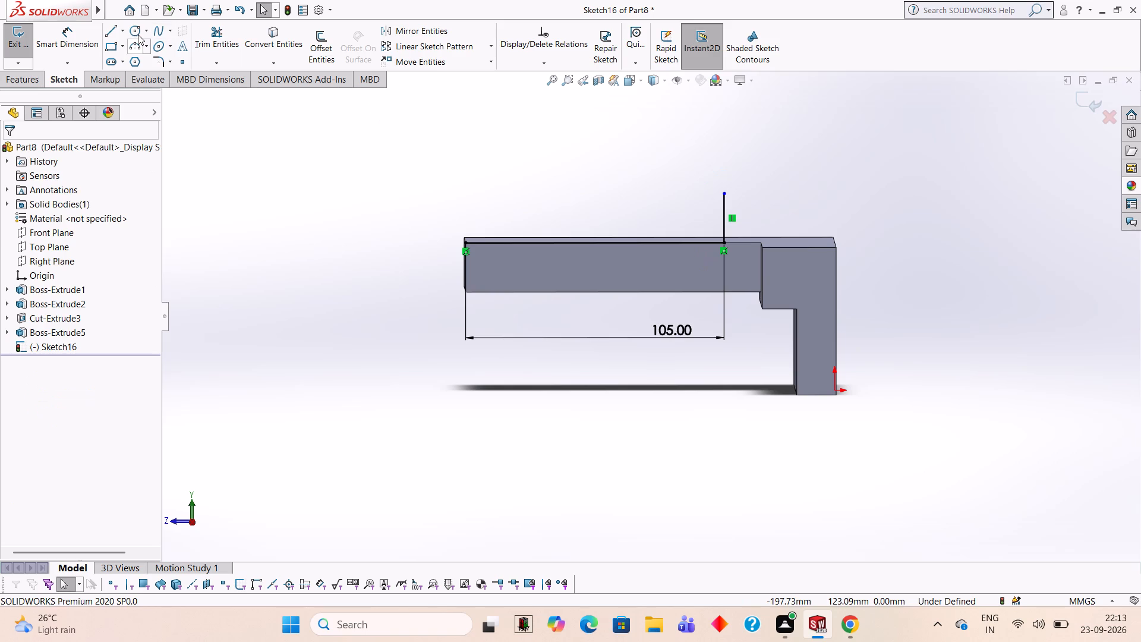
Sketch a 40 mm diameter circle centred on the upper end of the vertical line.
{"action": "left_click", "coordinate": [138, 34]}
{"action": "left_click", "coordinate": [723, 193]}
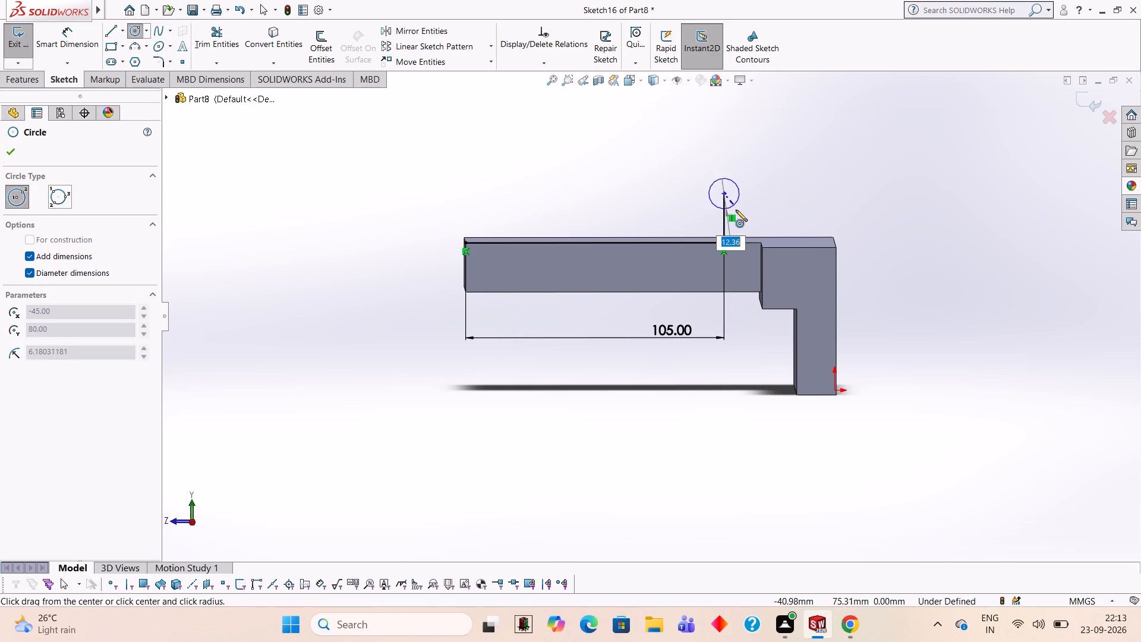
{"action": "type", "text": "40"}
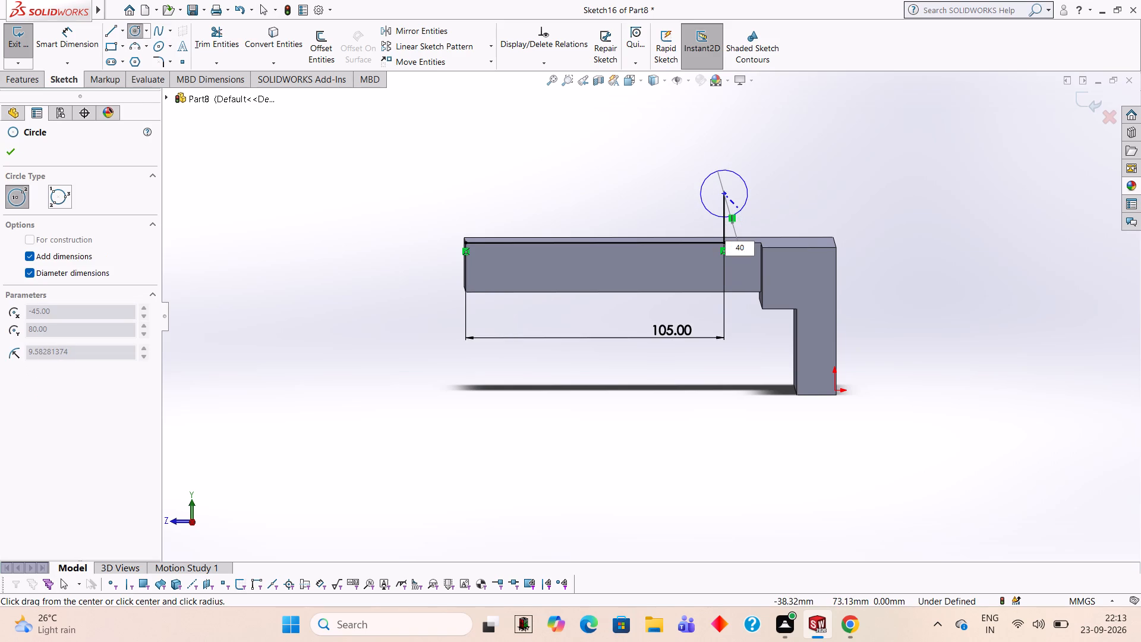
{"action": "key", "text": "Return"}
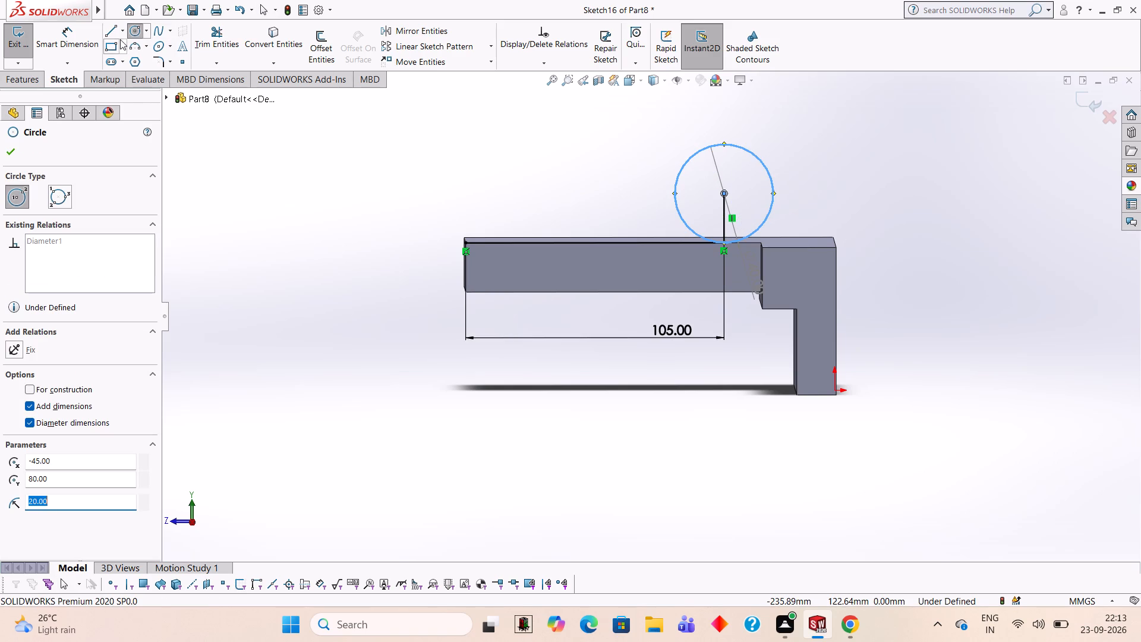
Sketch a 20 mm vertical line down from the circle's side quadrant nearest the upright block.
{"action": "left_click", "coordinate": [111, 33]}
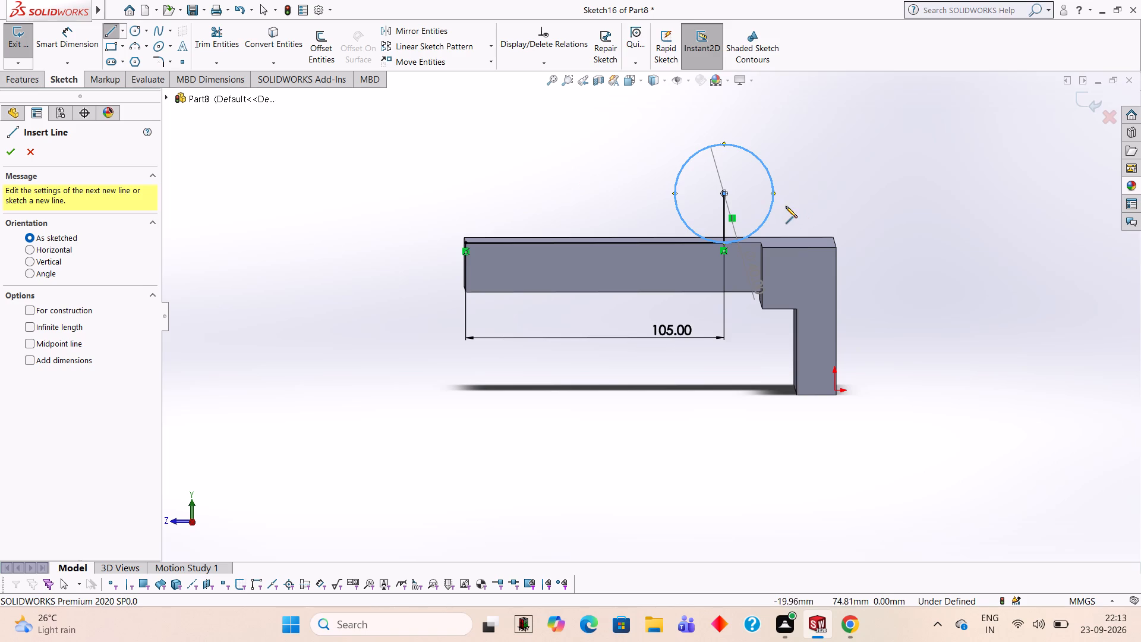
{"action": "left_click", "coordinate": [773, 191]}
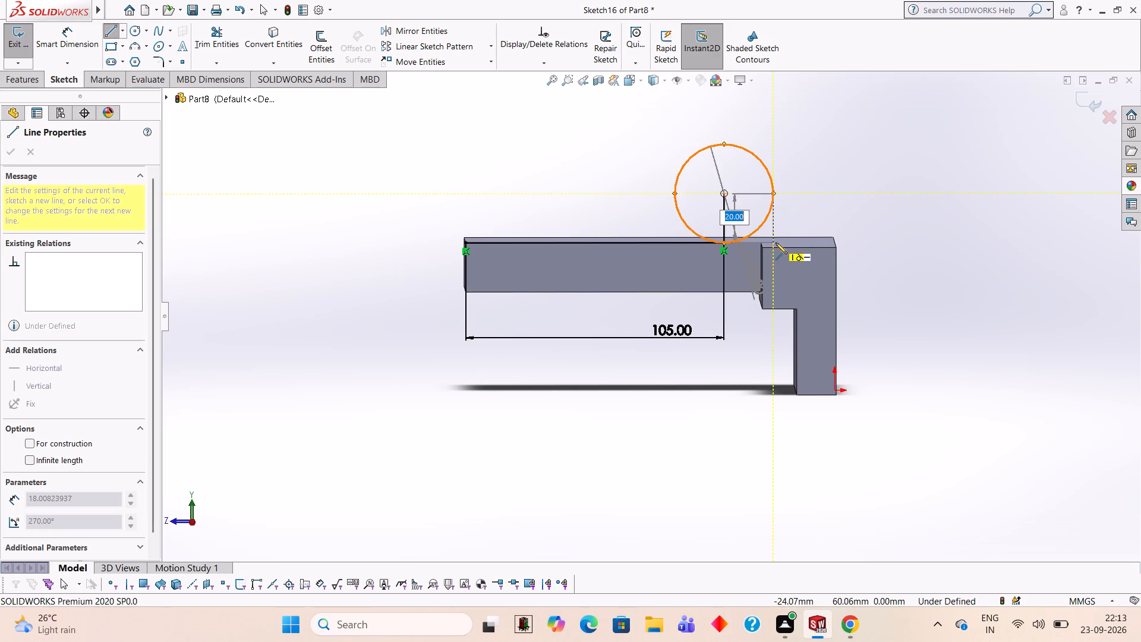
{"action": "type", "text": "20"}
{"action": "key", "text": "Return"}
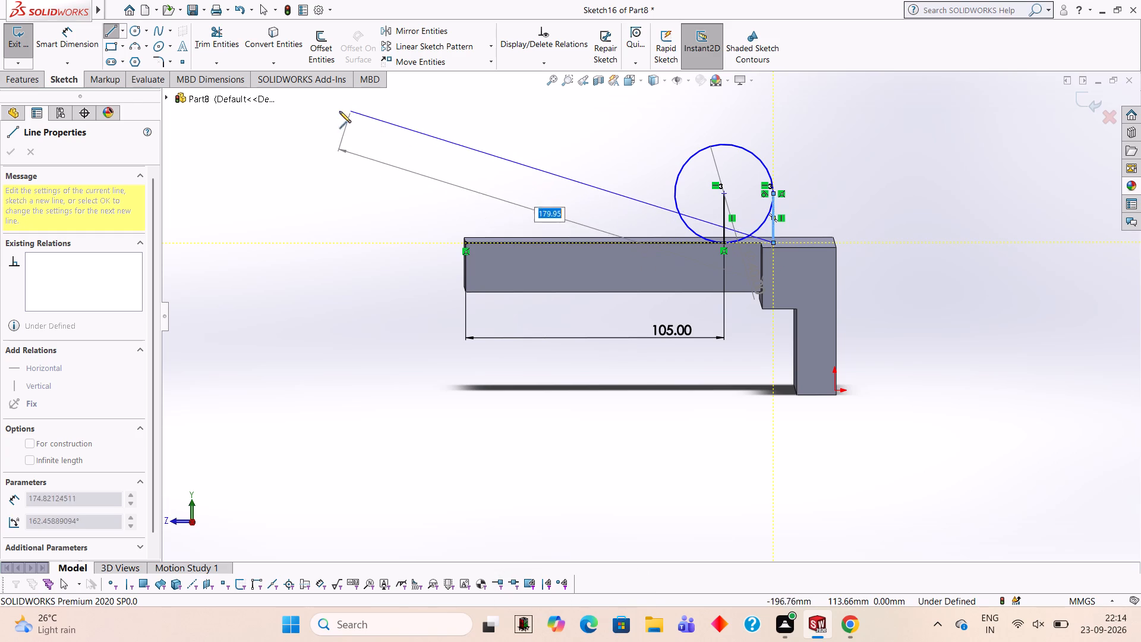
{"action": "key", "text": "Escape"}
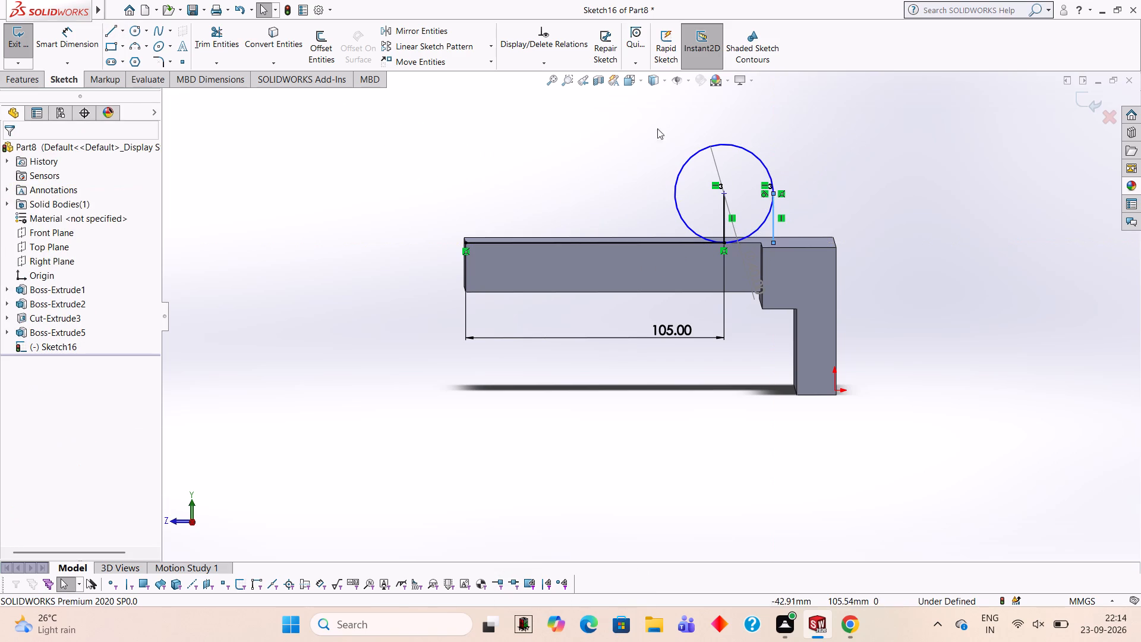
Trim away the 105 mm sketch line along the arm's top edge.
{"action": "left_click", "coordinate": [220, 25]}
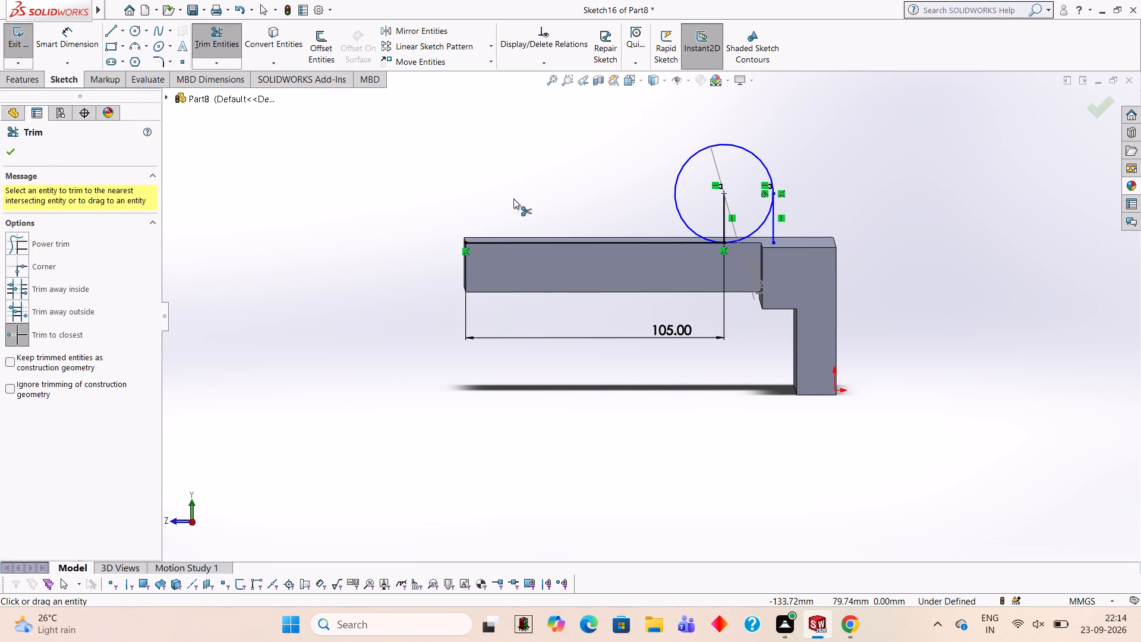
{"action": "left_click", "coordinate": [566, 243]}
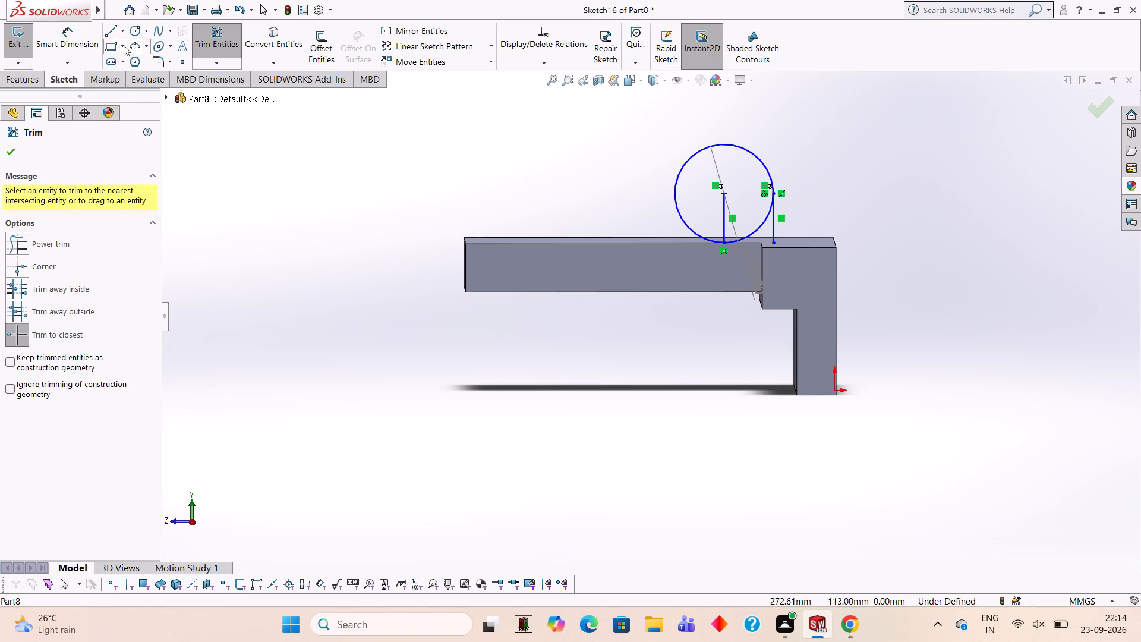
Sketch a 125 mm horizontal line from the arm's free end to the outer vertical line, and a sloped line about 106 mm long to the circle.
{"action": "left_click", "coordinate": [109, 37]}
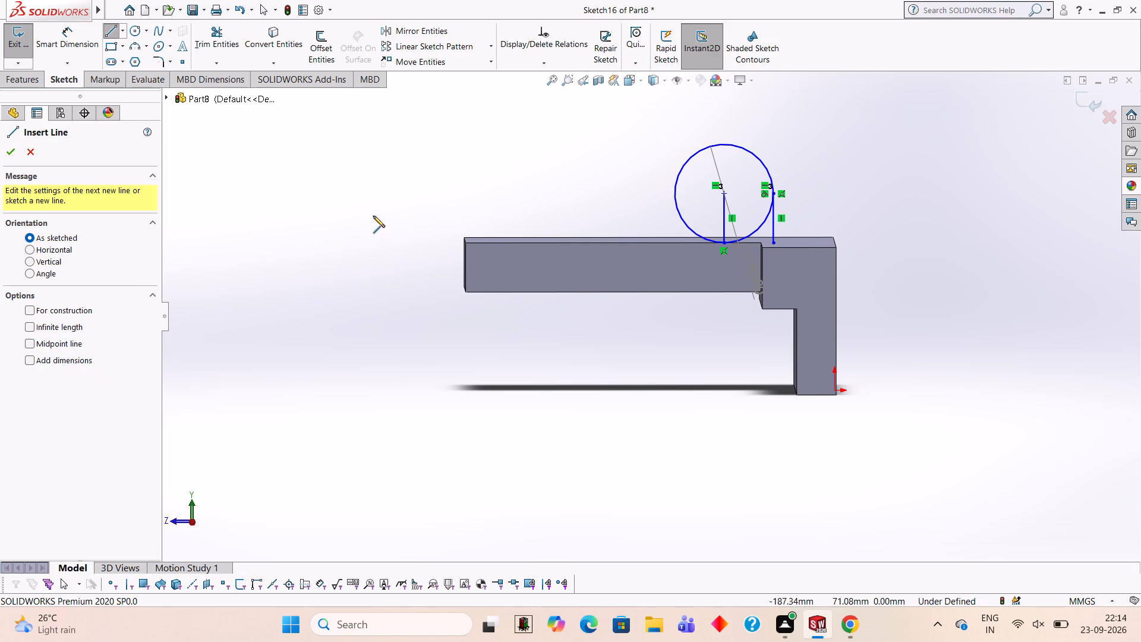
{"action": "left_click", "coordinate": [465, 243]}
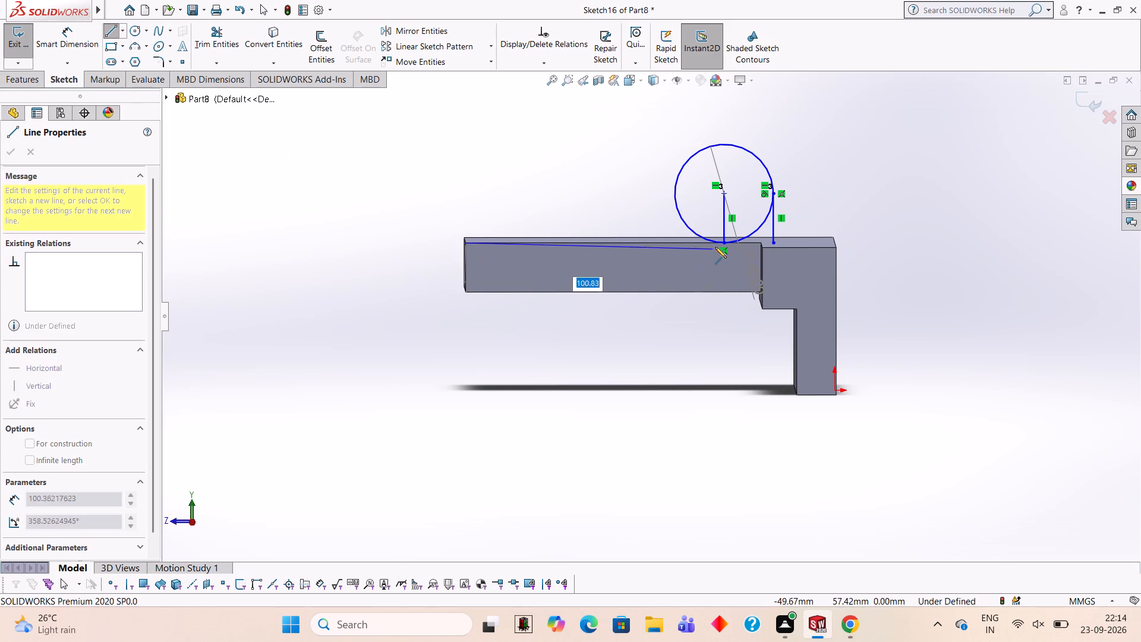
{"action": "left_click", "coordinate": [774, 242]}
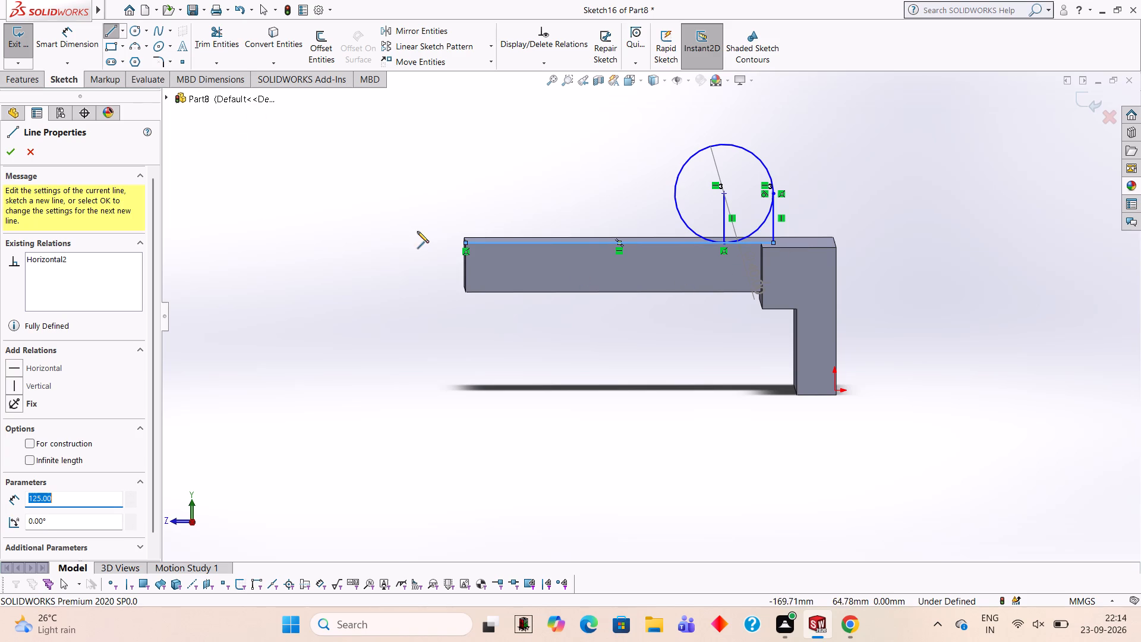
{"action": "left_click", "coordinate": [465, 241]}
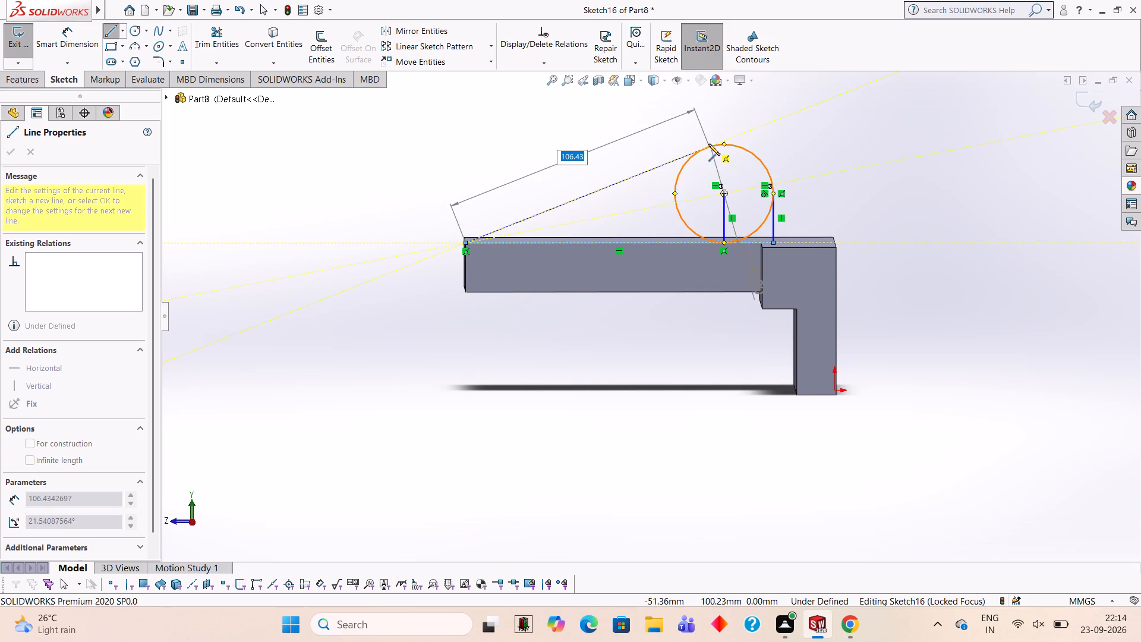
{"action": "left_click", "coordinate": [708, 144]}
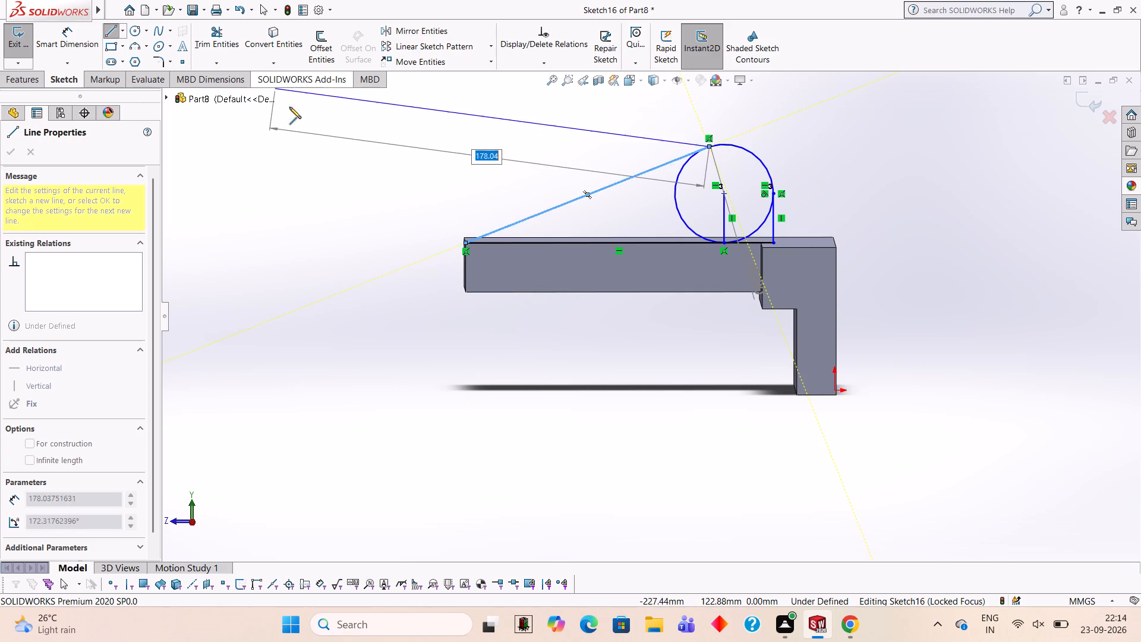
Trim away the circle's lower arcs and the vertical line beneath its centre.
{"action": "left_click", "coordinate": [215, 49]}
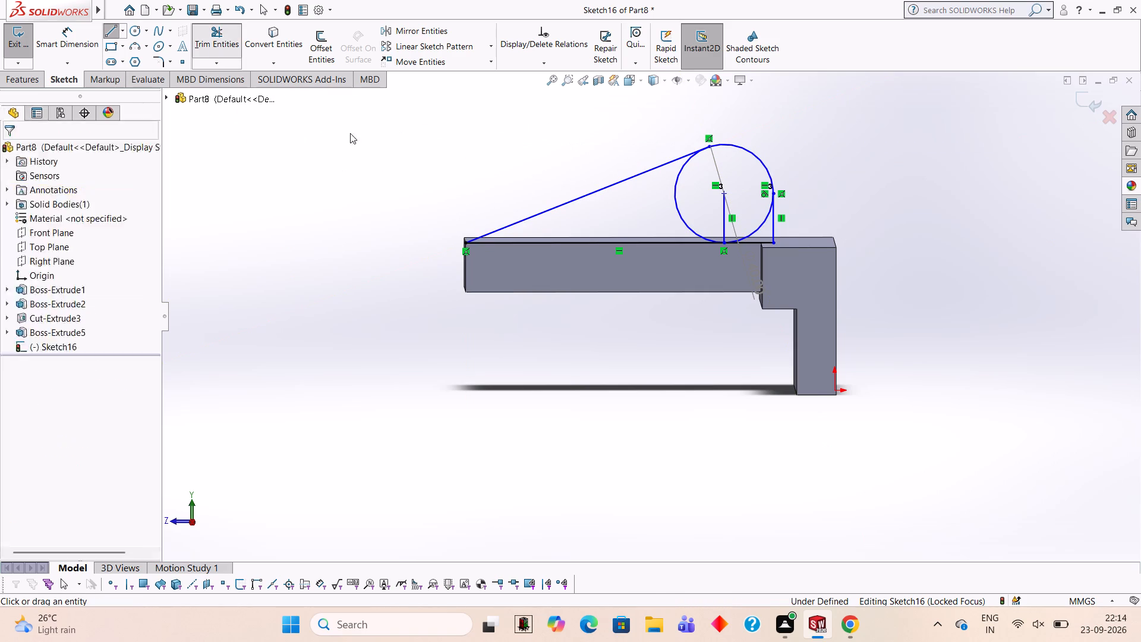
{"action": "left_click", "coordinate": [681, 213]}
{"action": "left_click", "coordinate": [724, 215]}
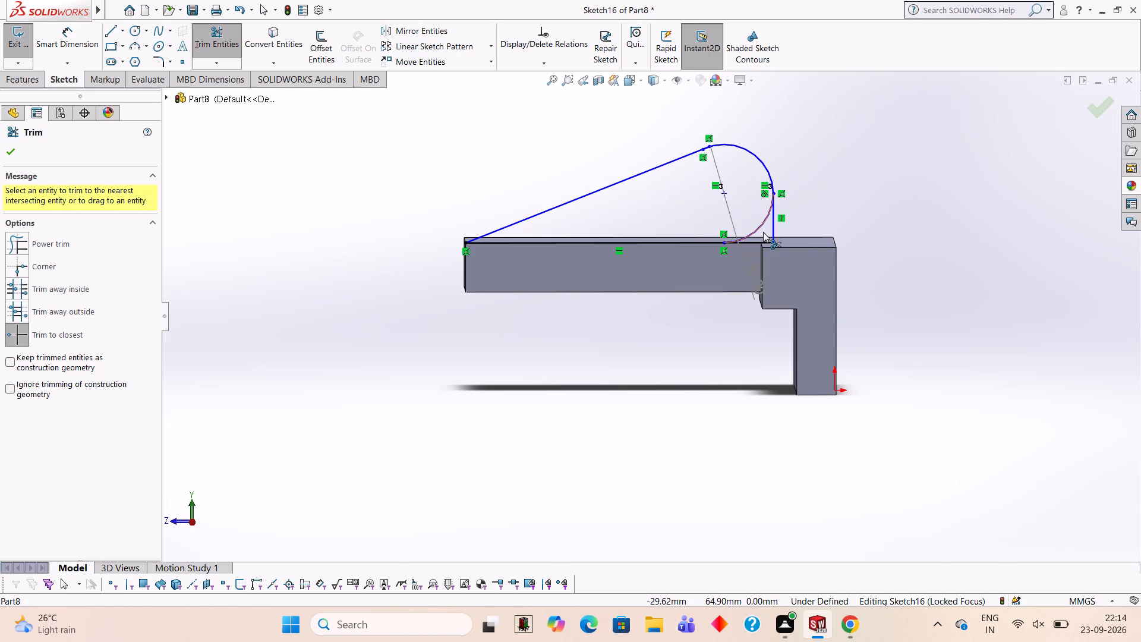
{"action": "left_click", "coordinate": [757, 231]}
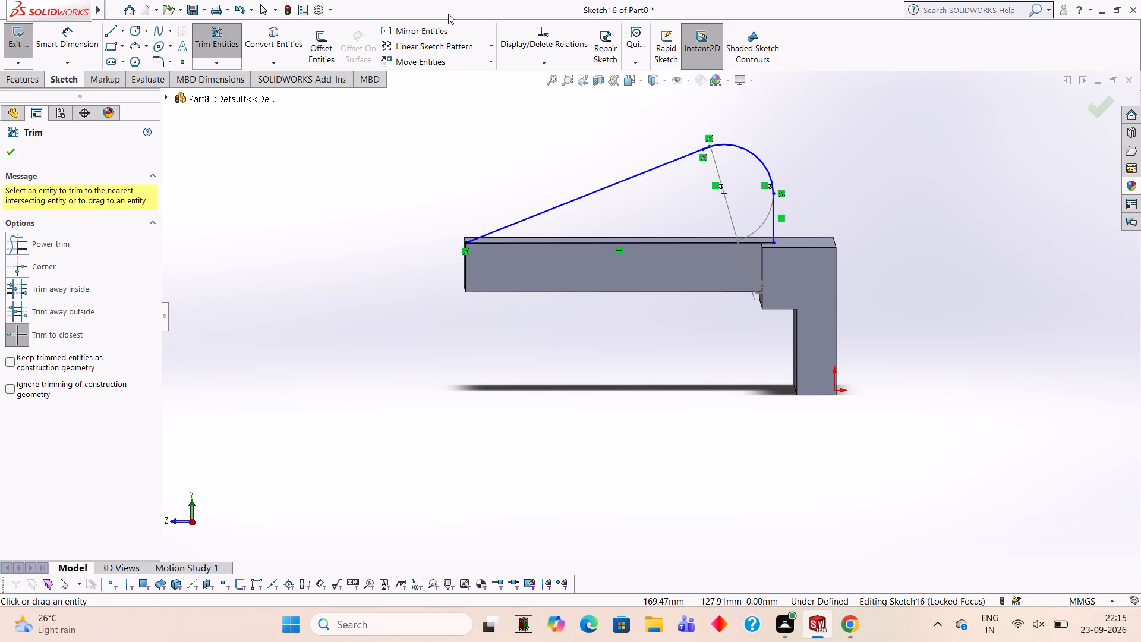
Extrude the closed wedge-shaped region 40 mm with Boss-Extrude, reversing the direction across the arm's width and merging the result.
{"action": "left_click", "coordinate": [28, 79]}
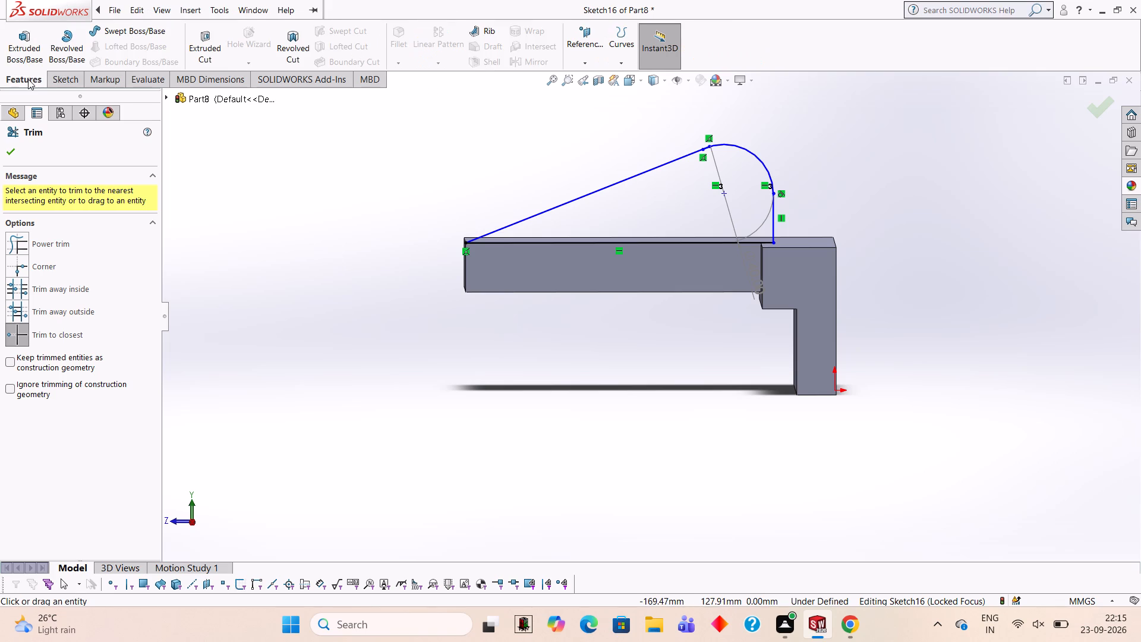
{"action": "left_click", "coordinate": [20, 52]}
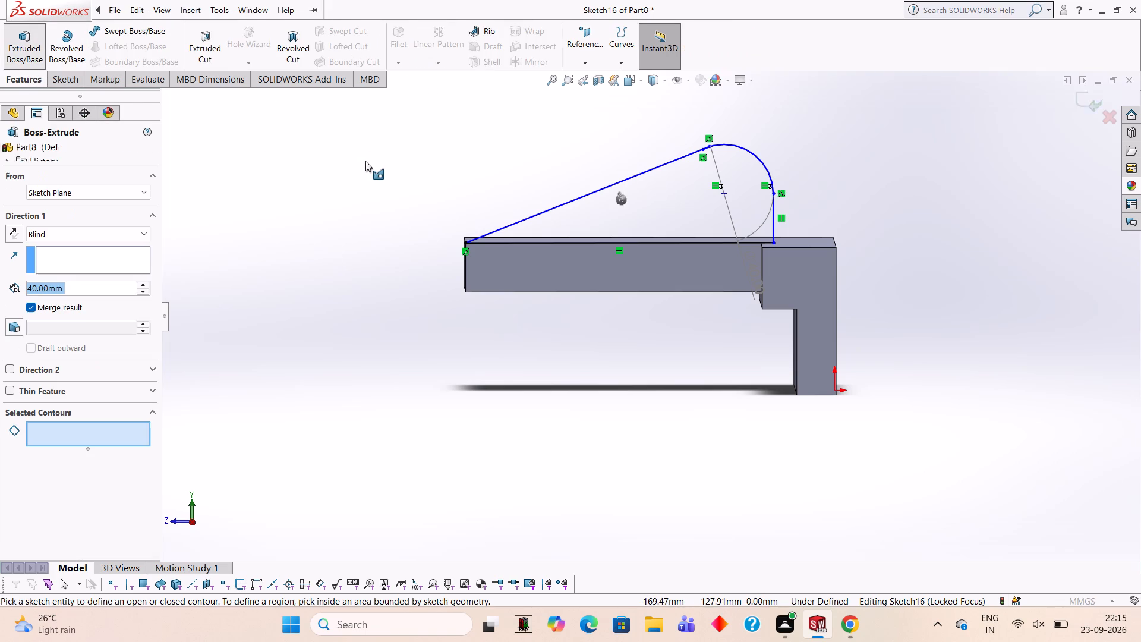
{"action": "middle_click_drag", "start_coordinate": [363, 160], "coordinate": [430, 207]}
{"action": "left_click", "coordinate": [634, 226]}
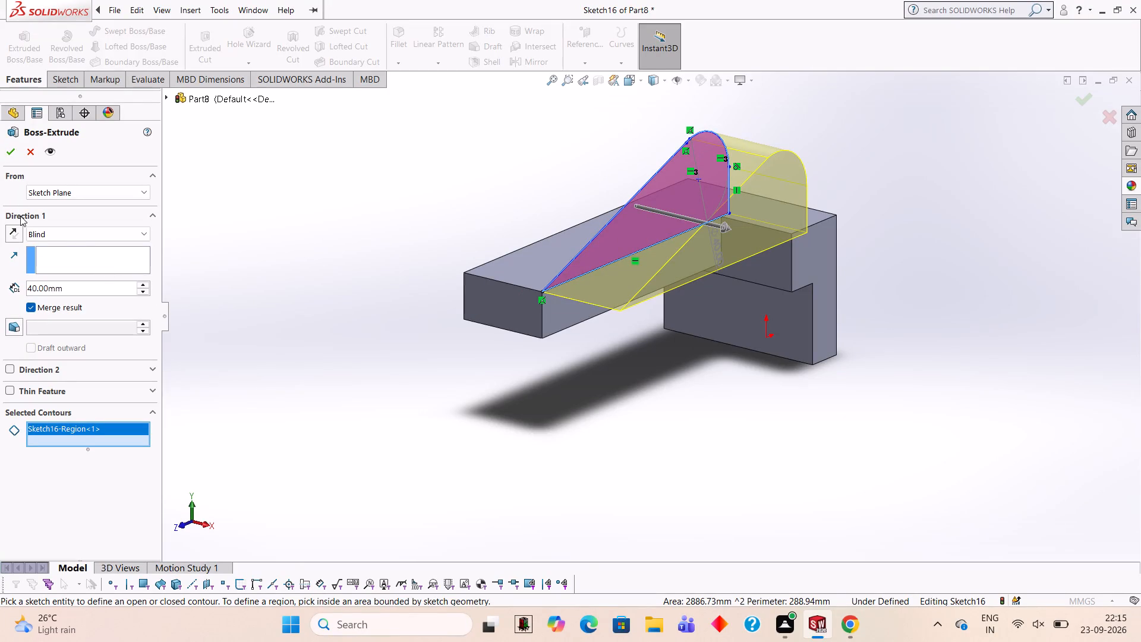
{"action": "left_click", "coordinate": [16, 234]}
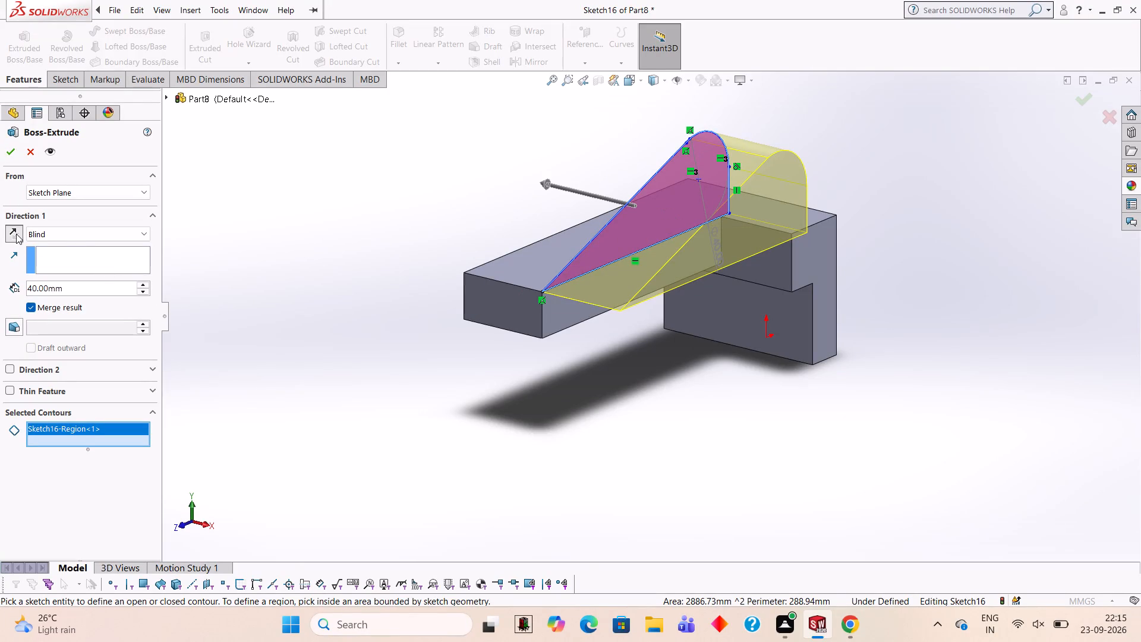
{"action": "left_click", "coordinate": [100, 287]}
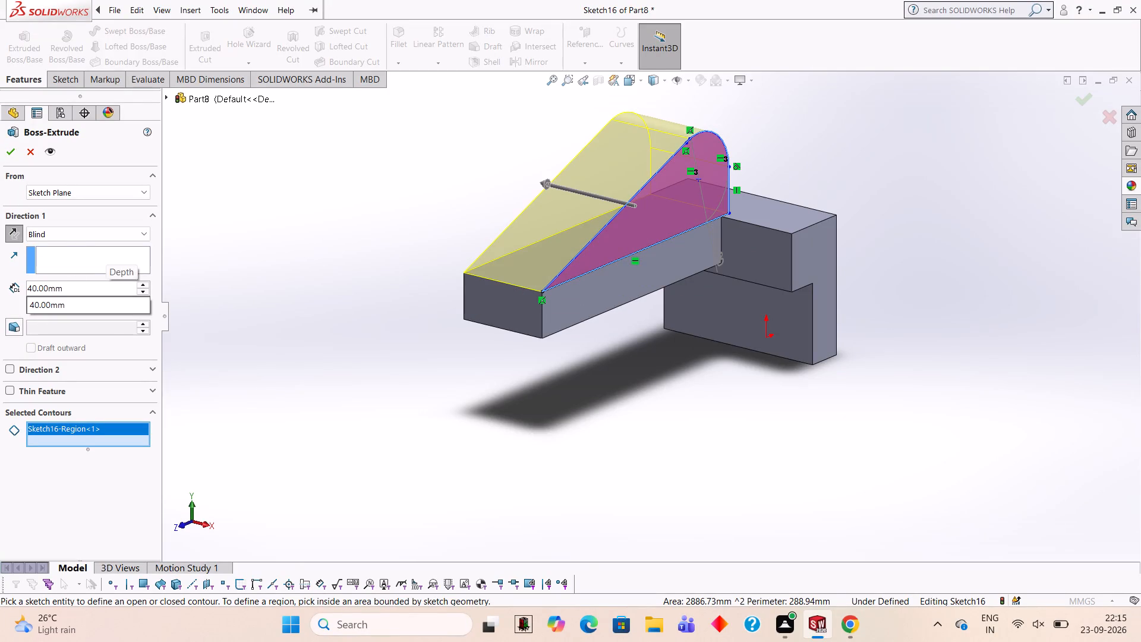
{"action": "key", "text": "BackSpace"}
{"action": "key", "text": "BackSpace"}
{"action": "key", "text": "BackSpace"}
{"action": "key", "text": "BackSpace"}
{"action": "key", "text": "BackSpace"}
{"action": "key", "text": "BackSpace"}
{"action": "key", "text": "BackSpace"}
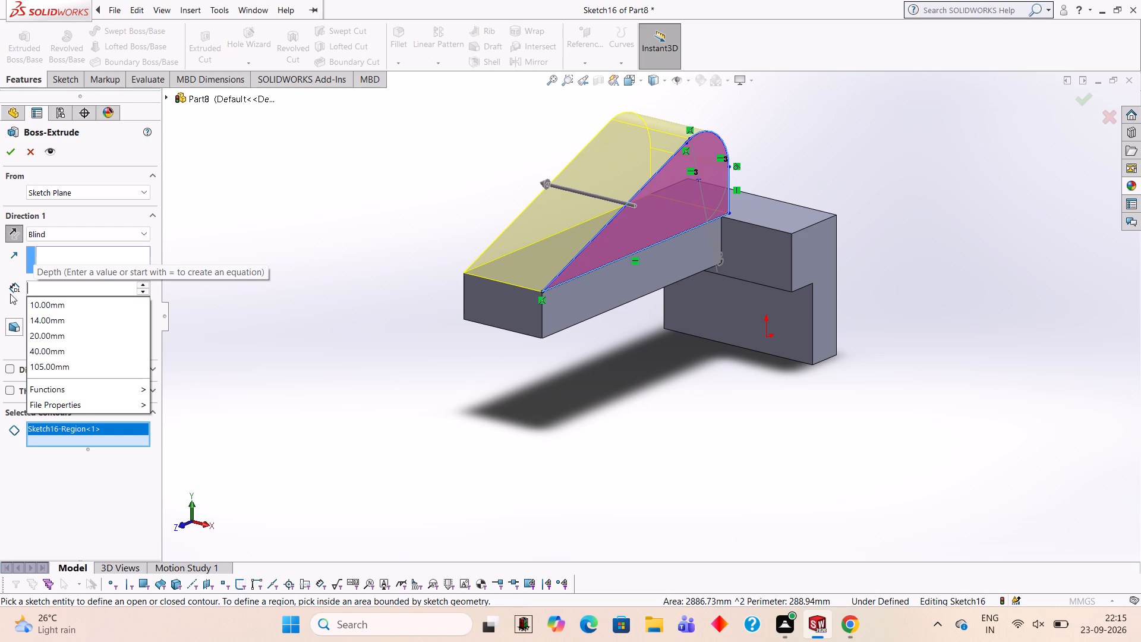
{"action": "left_click", "coordinate": [8, 154]}
{"action": "left_click", "coordinate": [8, 154]}
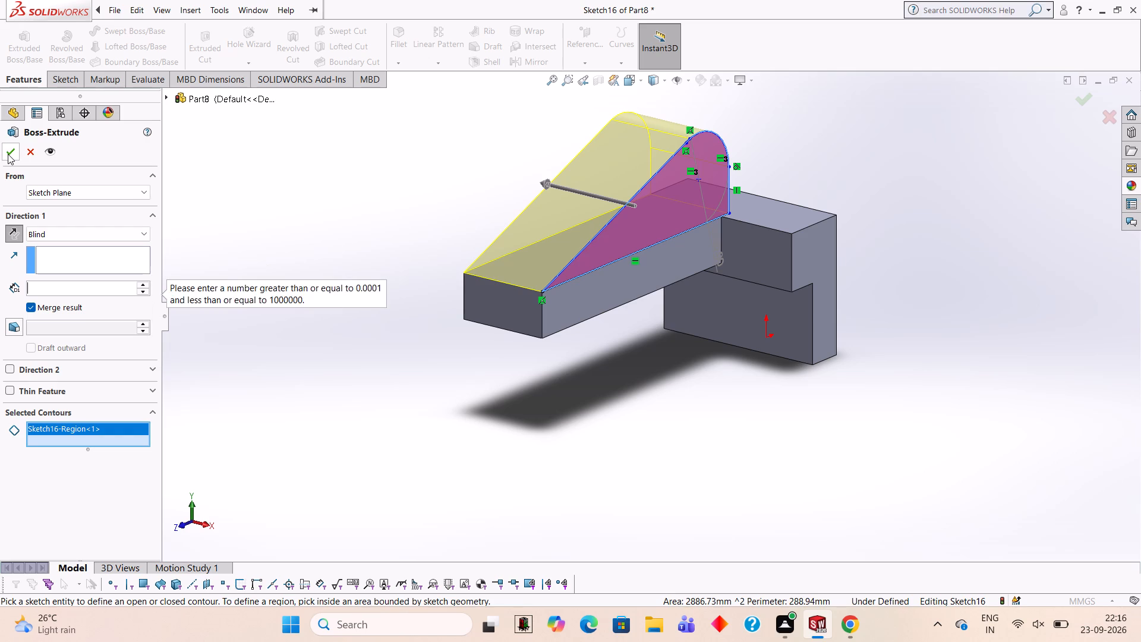
{"action": "left_click", "coordinate": [8, 154]}
{"action": "type", "text": "40"}
{"action": "key", "text": "Return"}
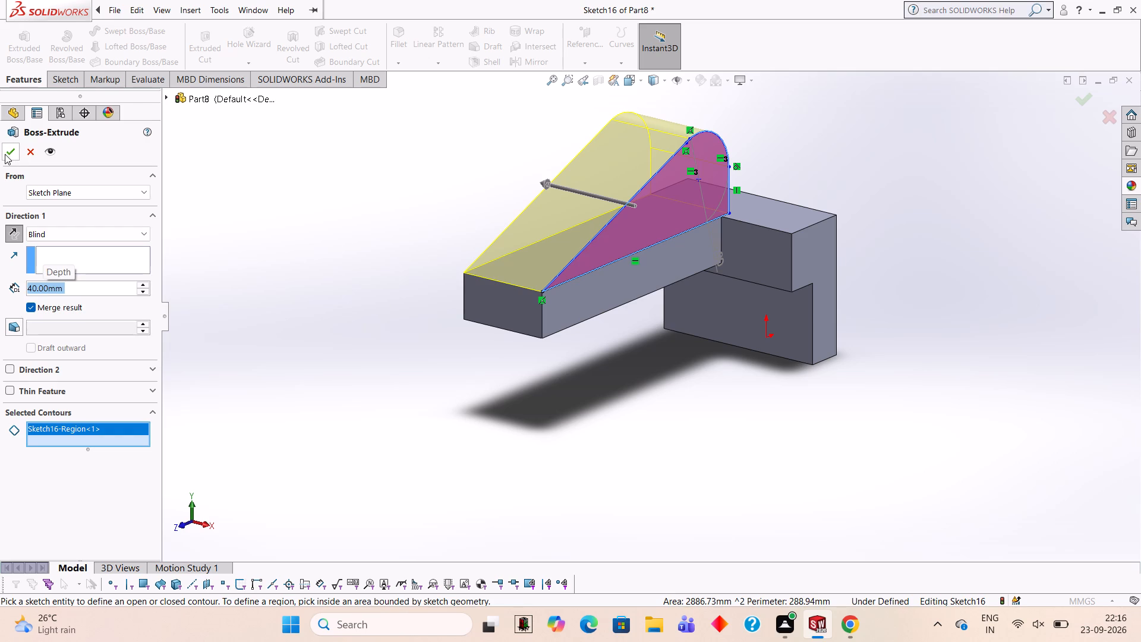
{"action": "left_click", "coordinate": [11, 155]}
{"action": "left_click", "coordinate": [307, 148]}
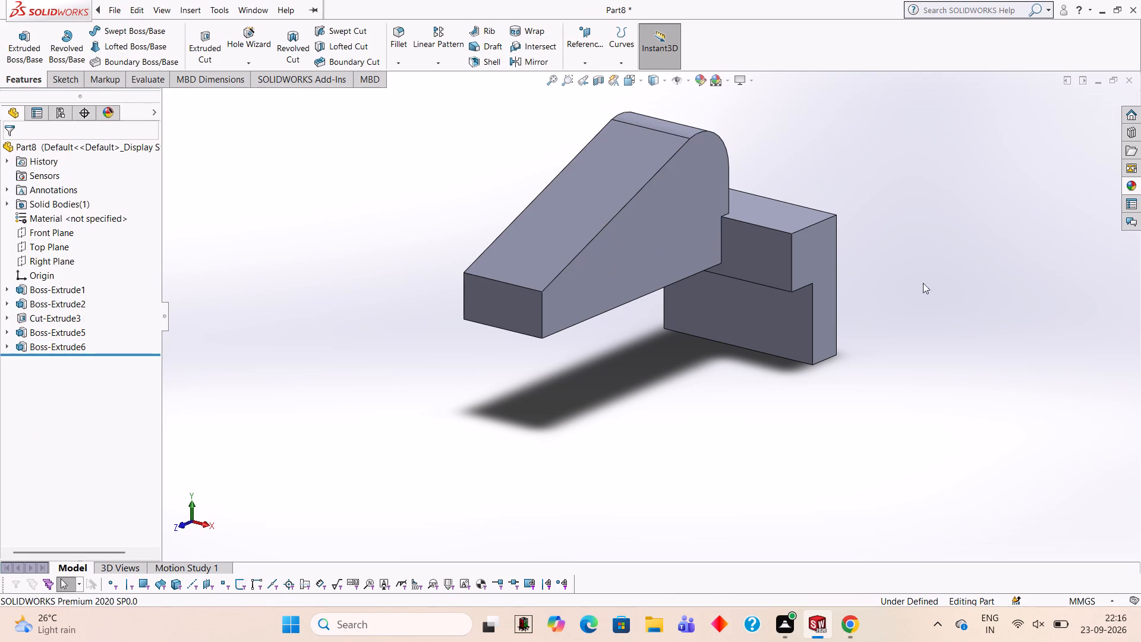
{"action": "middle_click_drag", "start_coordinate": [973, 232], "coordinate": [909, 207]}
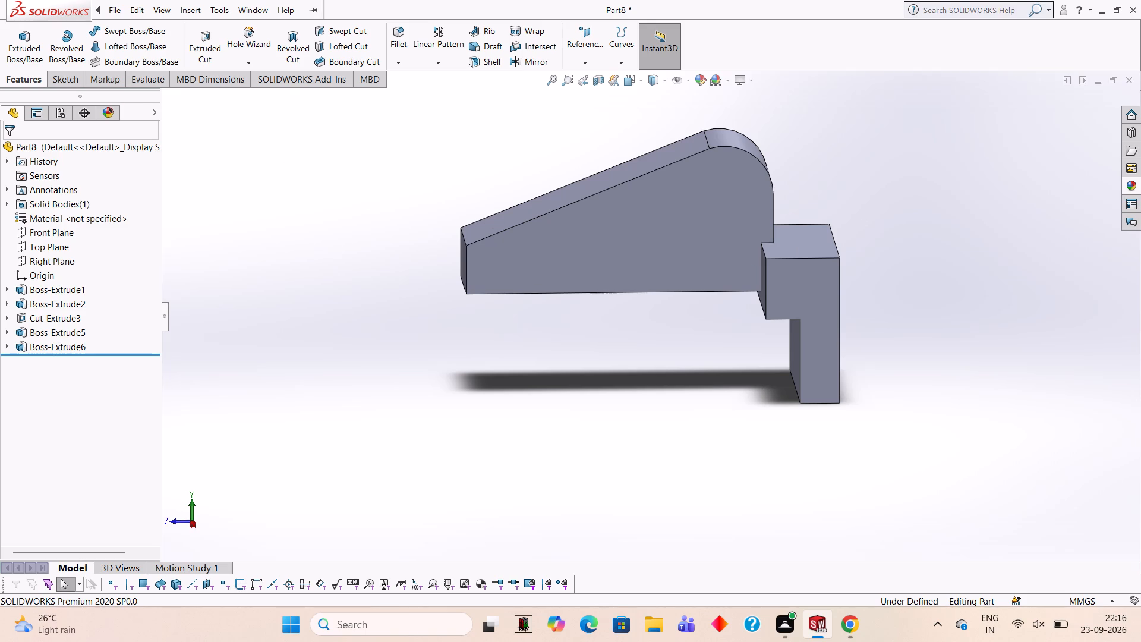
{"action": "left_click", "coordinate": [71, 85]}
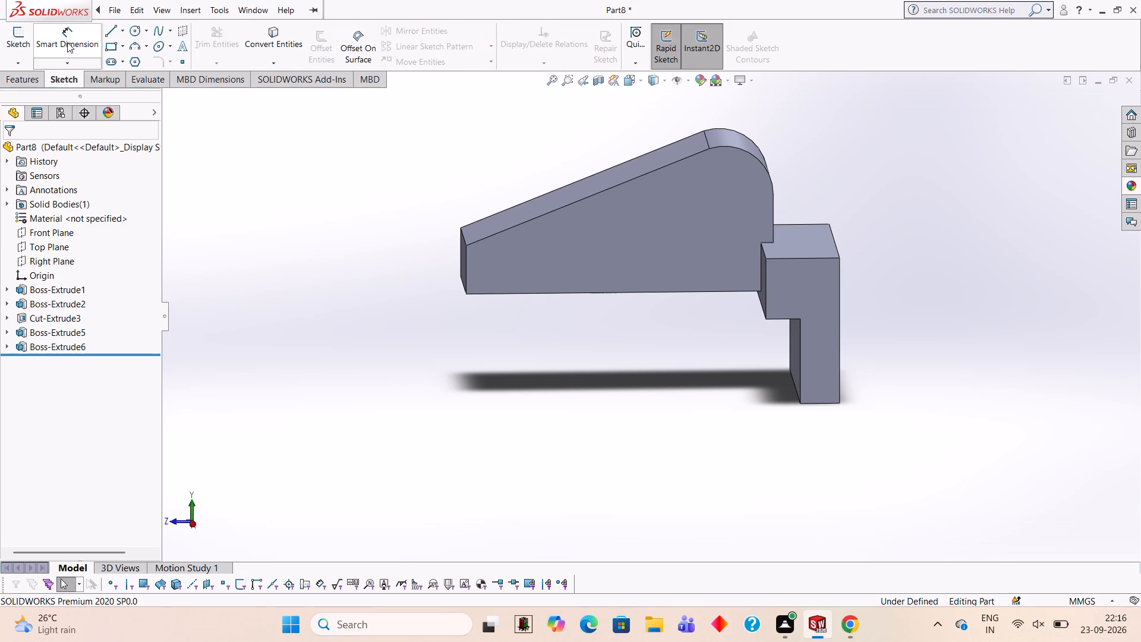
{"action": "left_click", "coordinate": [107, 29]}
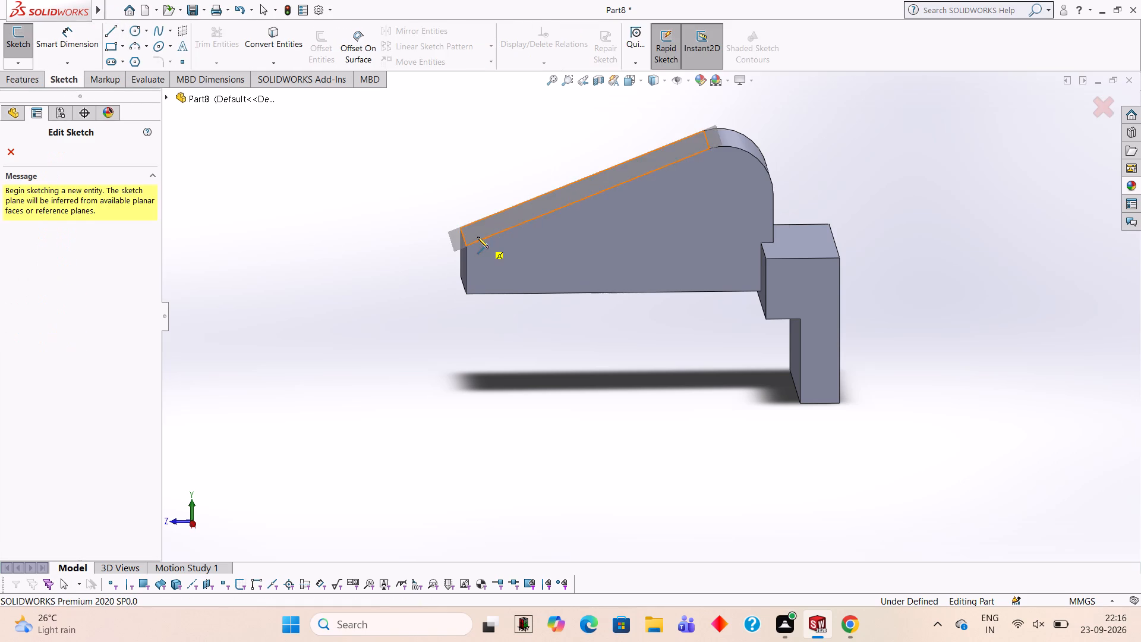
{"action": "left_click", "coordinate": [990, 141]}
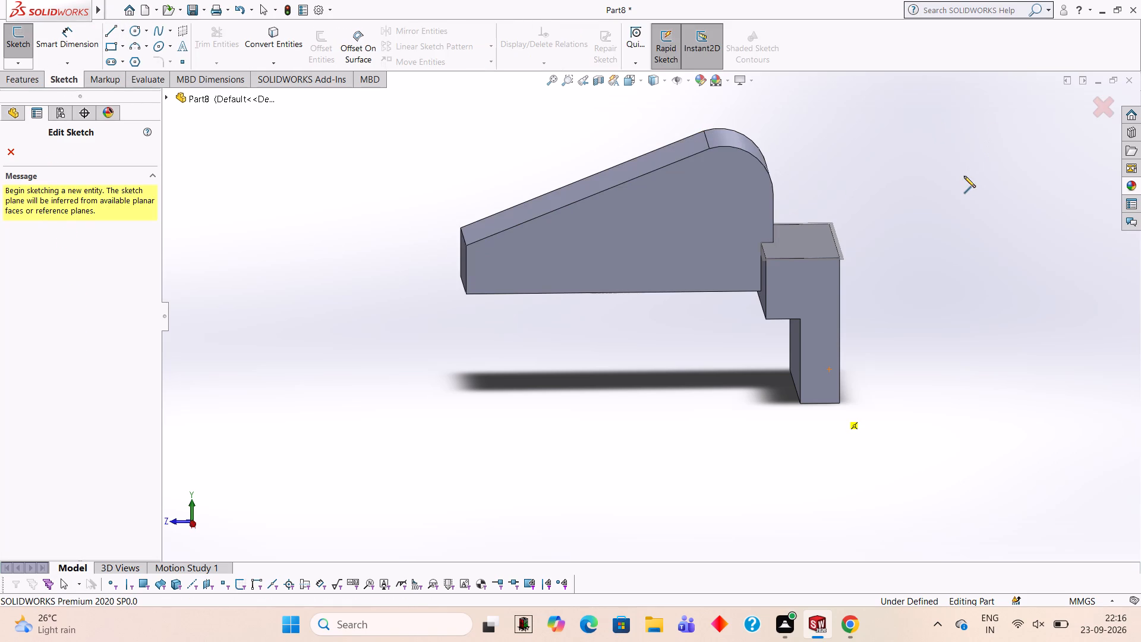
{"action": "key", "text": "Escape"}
Start a sketch on the wedge's side face with a 125 mm horizontal line from the slope's lower corner and a vertical line up to the arc.
{"action": "left_click", "coordinate": [714, 231]}
{"action": "left_click", "coordinate": [762, 202]}
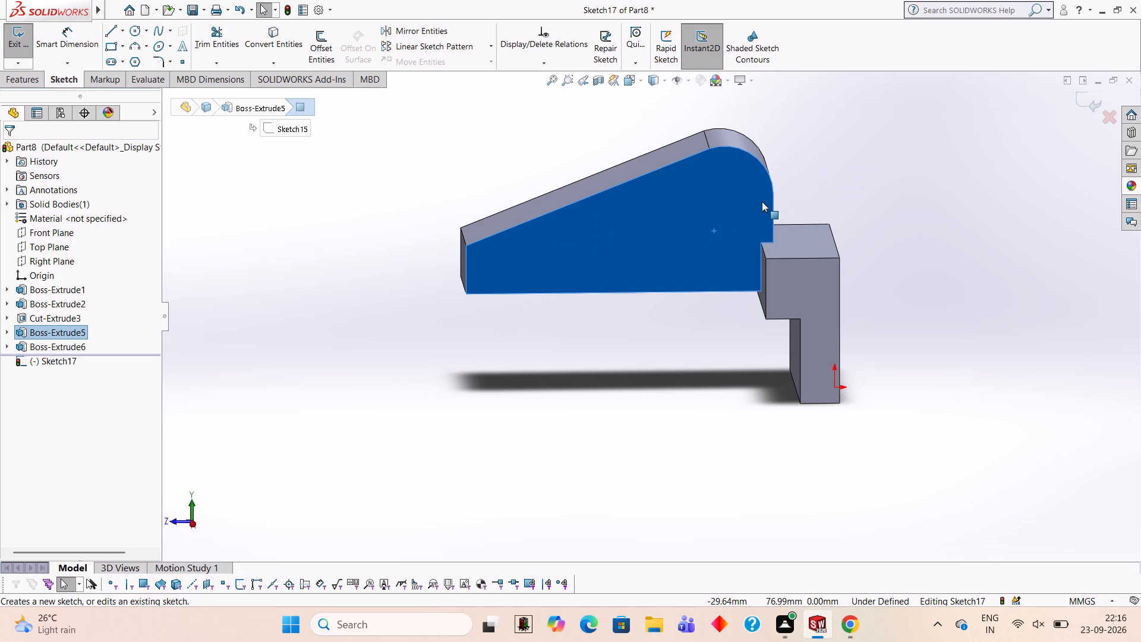
{"action": "key", "text": "ctrl+8"}
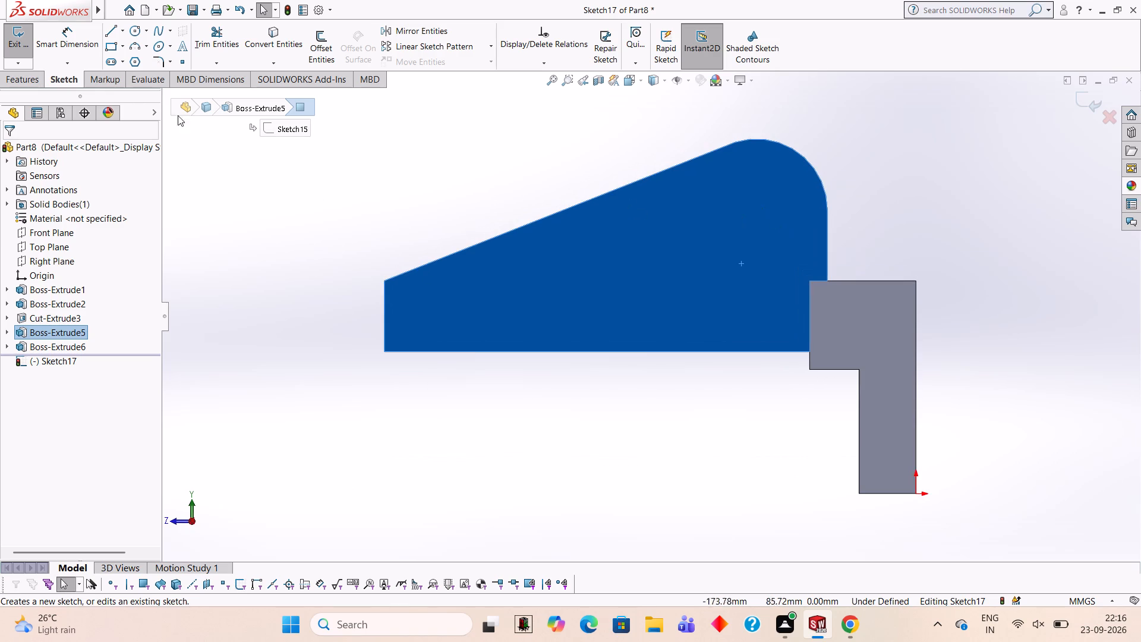
{"action": "left_click", "coordinate": [410, 122]}
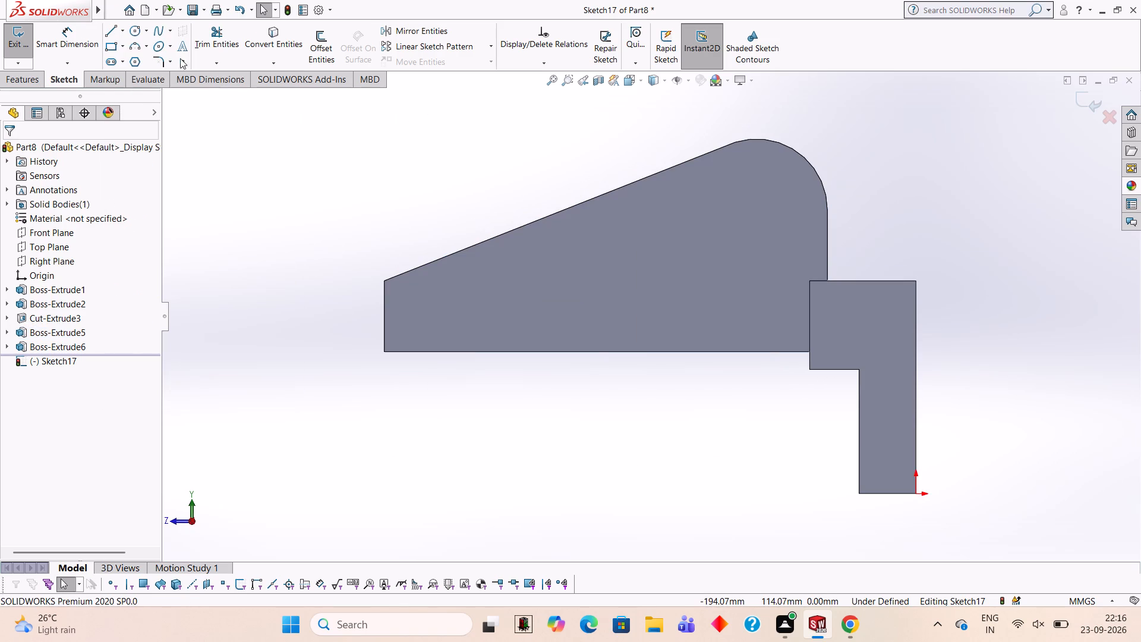
{"action": "left_click", "coordinate": [103, 35]}
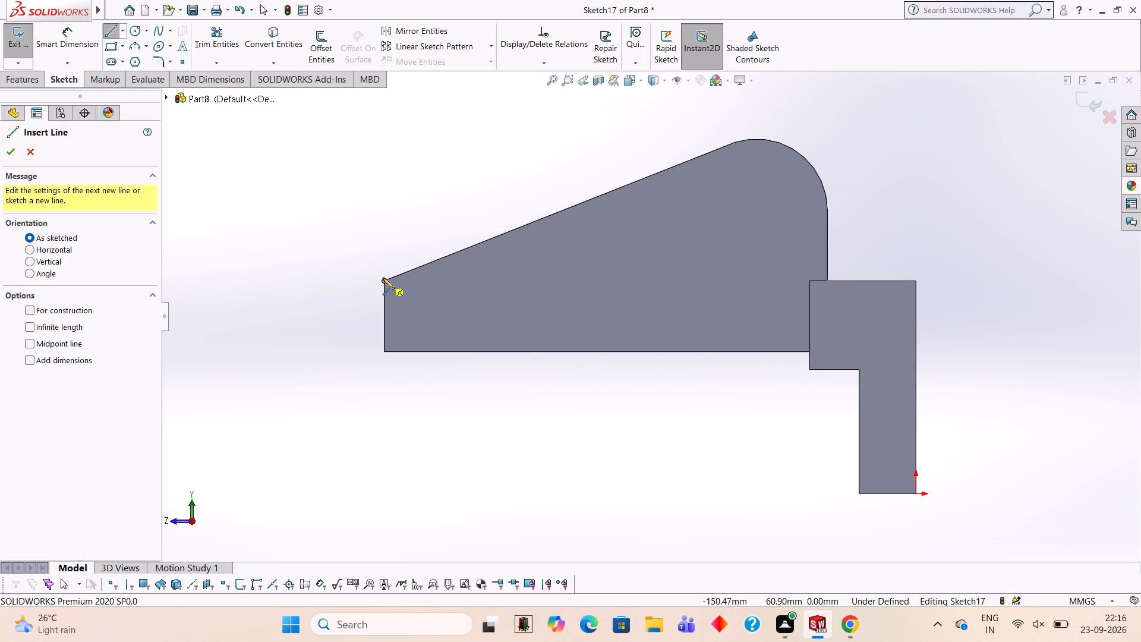
{"action": "left_click", "coordinate": [384, 281]}
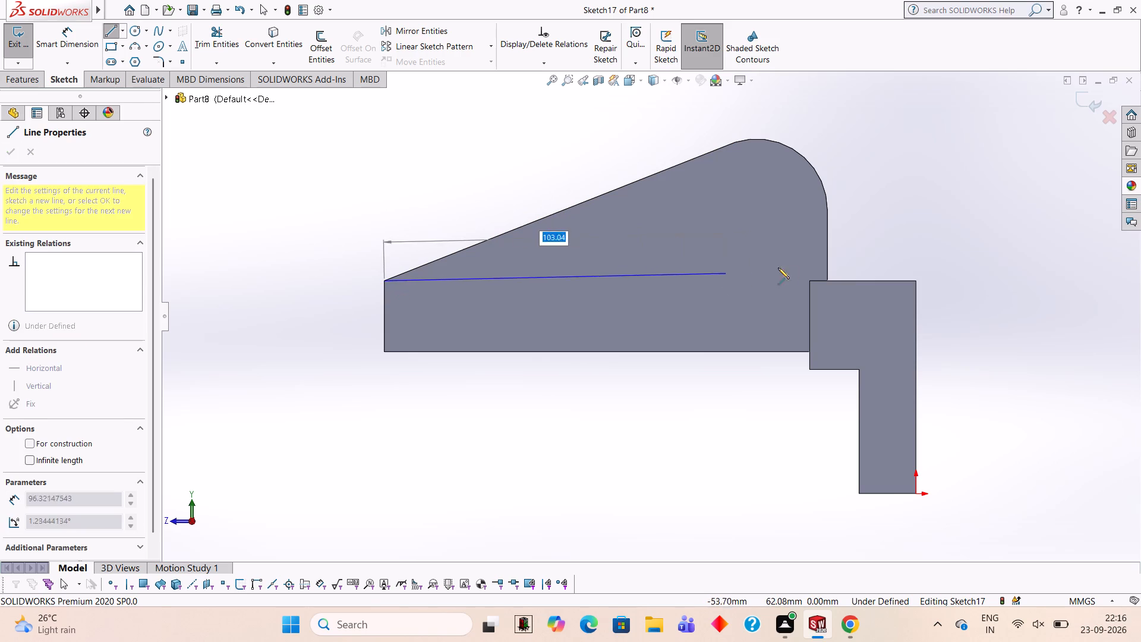
{"action": "left_click", "coordinate": [827, 280]}
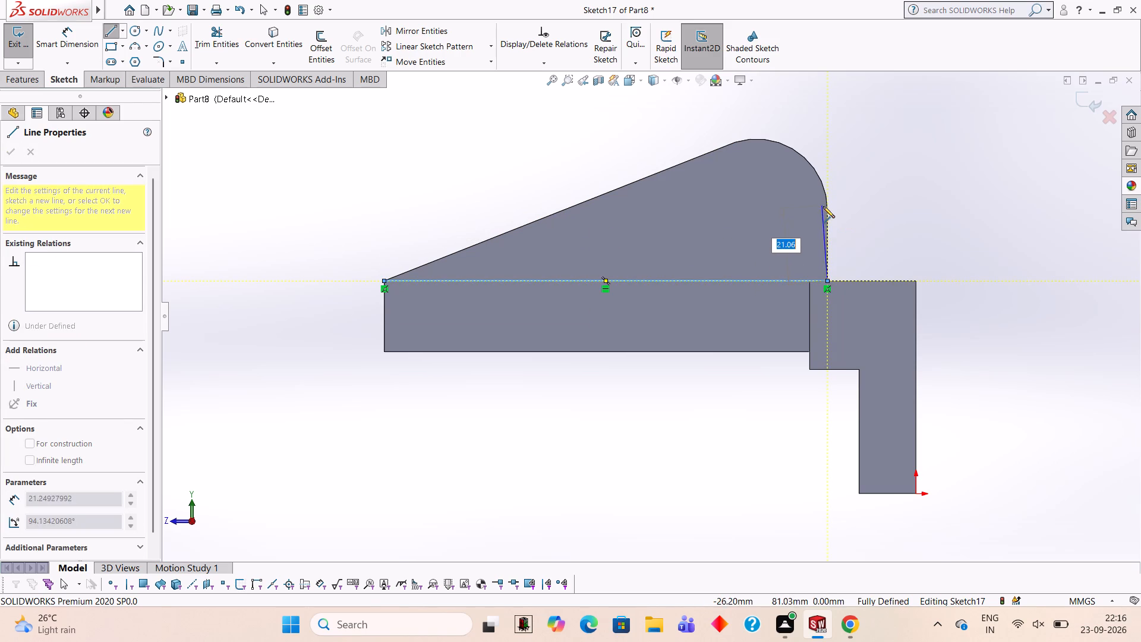
{"action": "left_click", "coordinate": [827, 209]}
{"action": "key", "text": "Escape"}
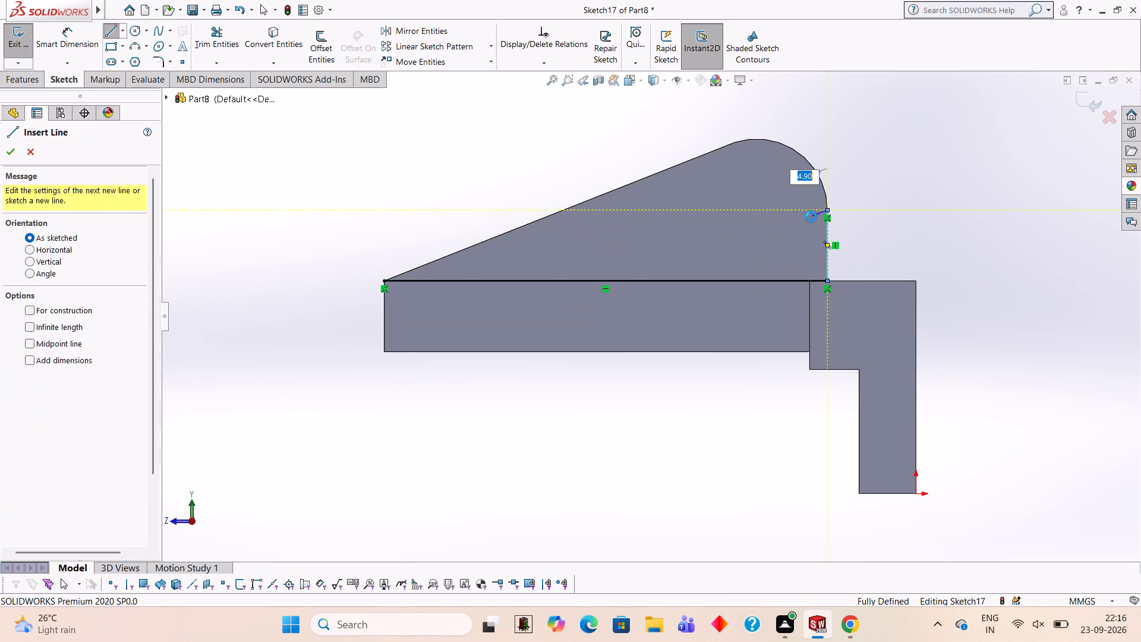
Sketch a sloped line about 106 mm long from the wedge's lower corner to the start of its rounded end.
{"action": "left_click", "coordinate": [105, 37]}
{"action": "left_click", "coordinate": [384, 279]}
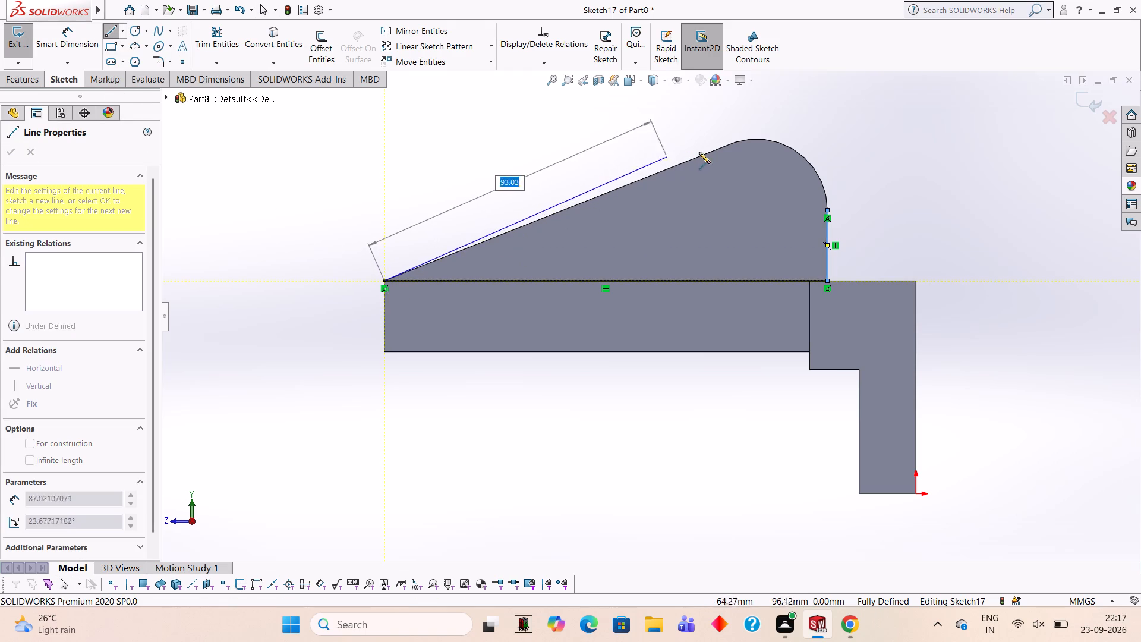
{"action": "left_click", "coordinate": [735, 141]}
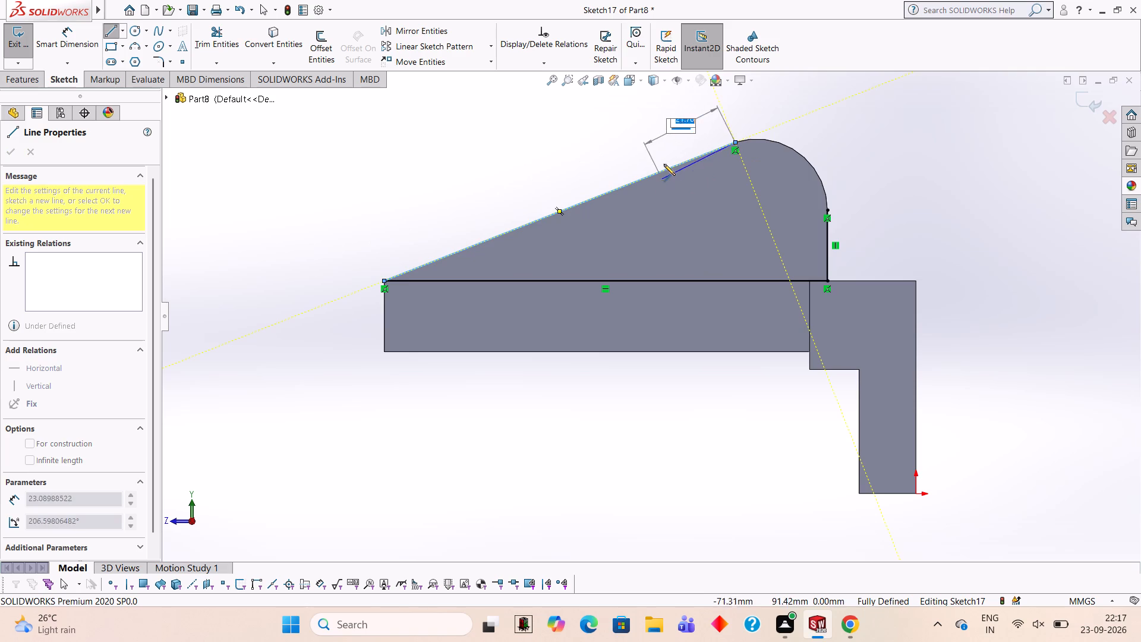
{"action": "key", "text": "Escape"}
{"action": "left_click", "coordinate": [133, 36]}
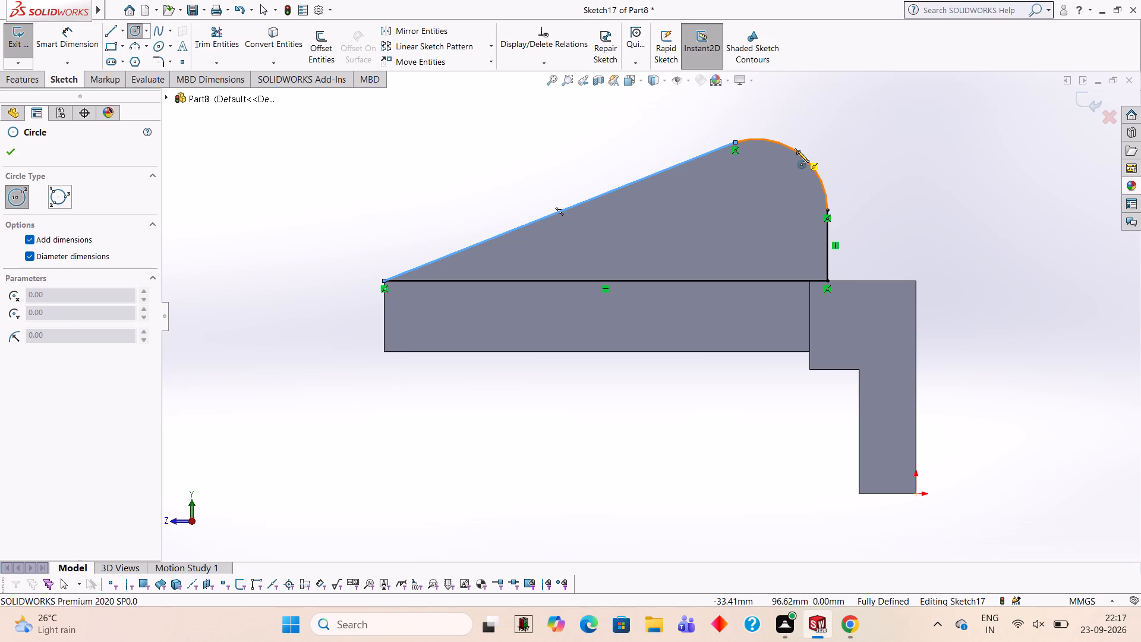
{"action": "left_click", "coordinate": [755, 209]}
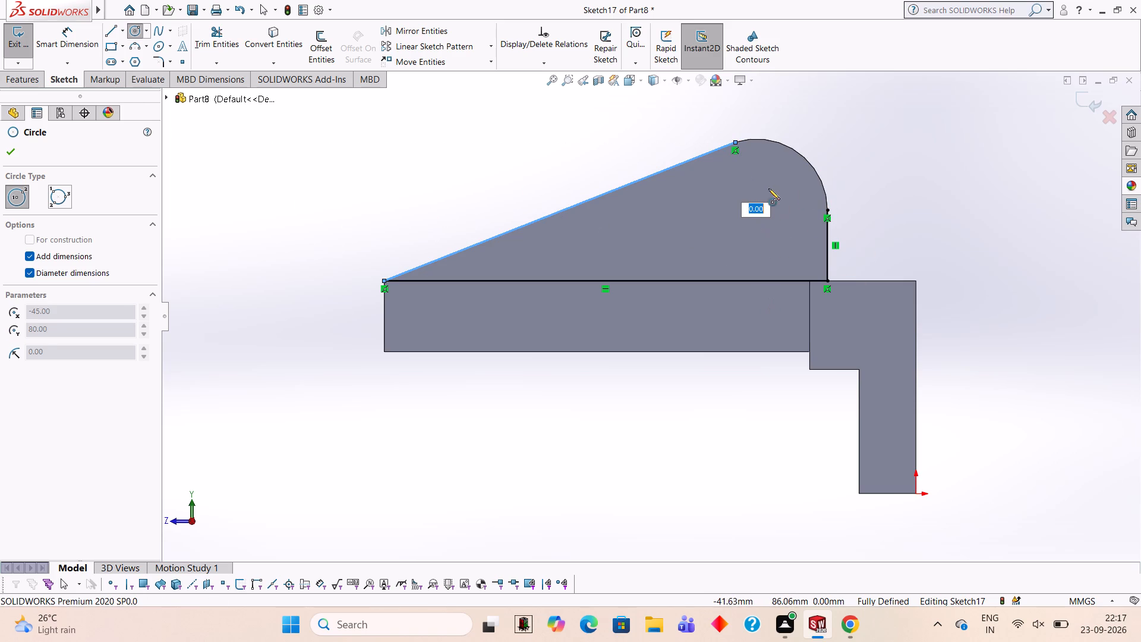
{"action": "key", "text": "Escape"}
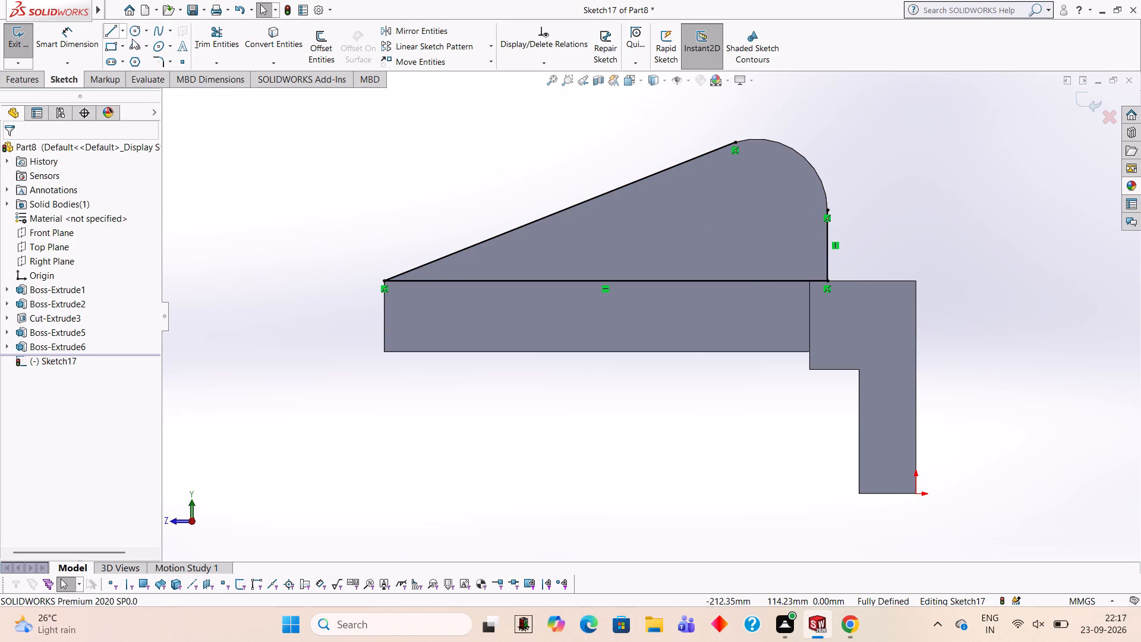
Sketch a 40 mm diameter circle centred on the wedge's rounded end and trim away its arcs inside the wedge outline.
{"action": "left_click", "coordinate": [131, 37]}
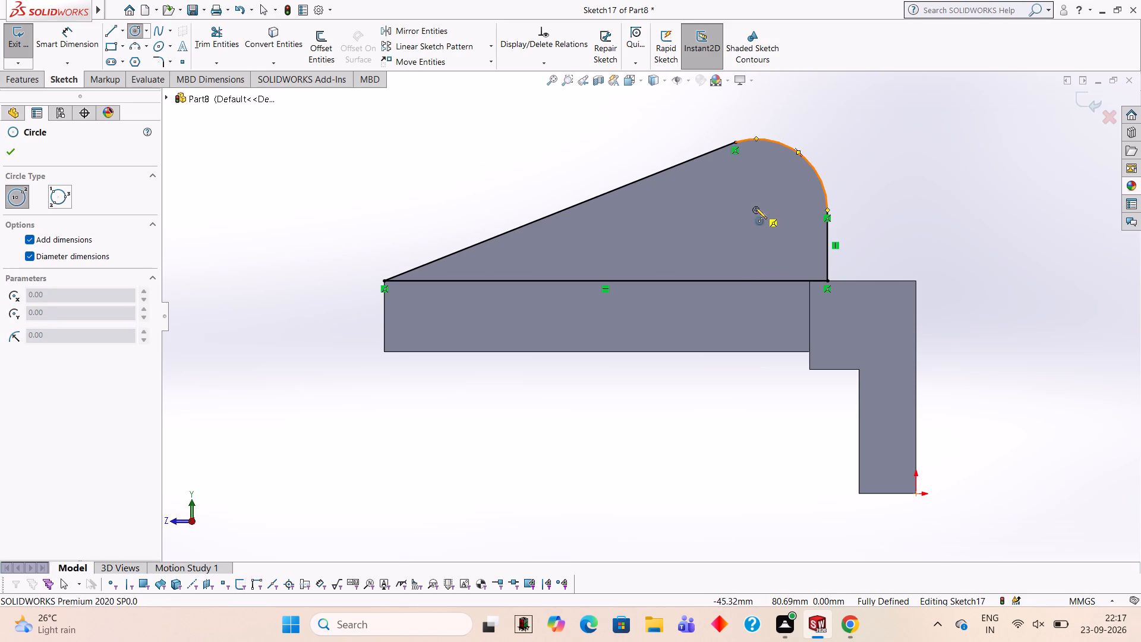
{"action": "left_click", "coordinate": [755, 207]}
{"action": "type", "text": "40"}
{"action": "key", "text": "Return"}
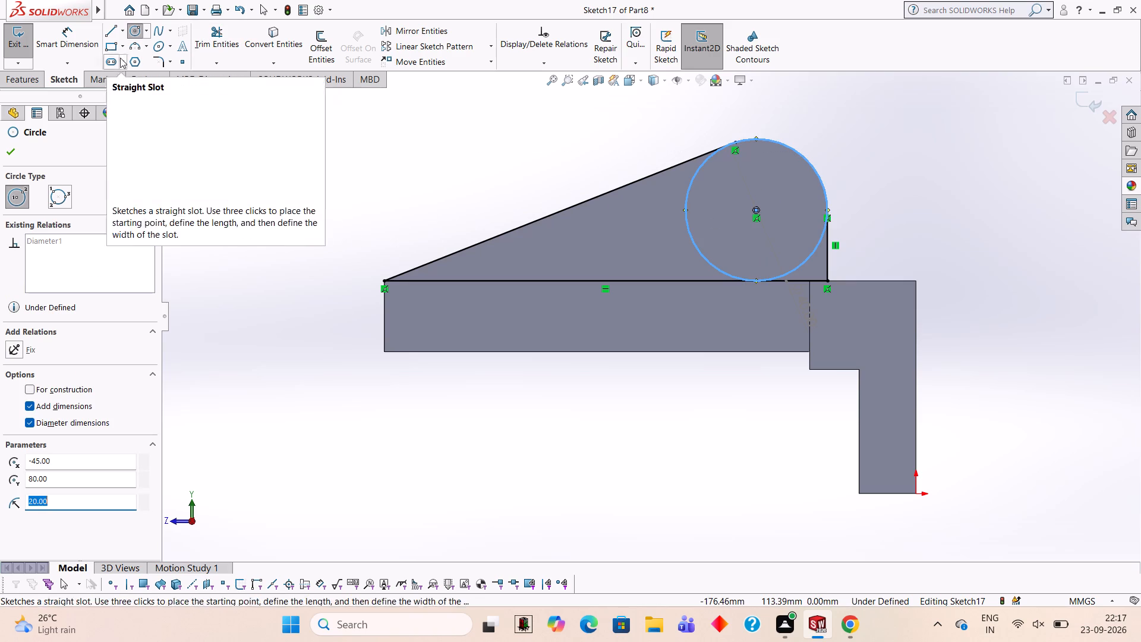
{"action": "left_click", "coordinate": [210, 40]}
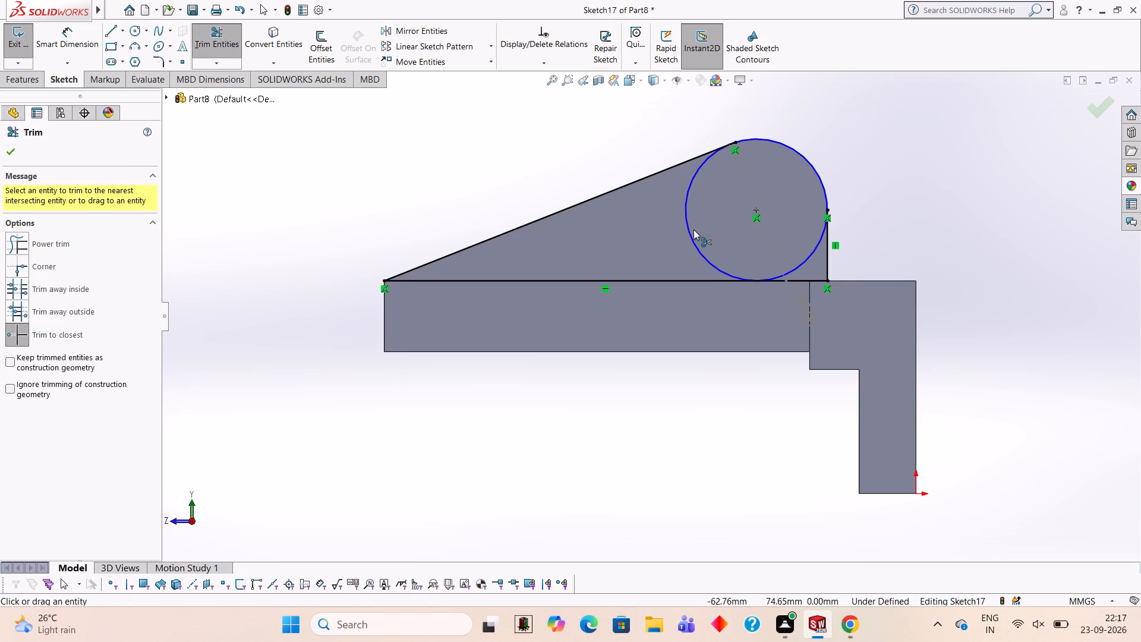
{"action": "left_click", "coordinate": [689, 227]}
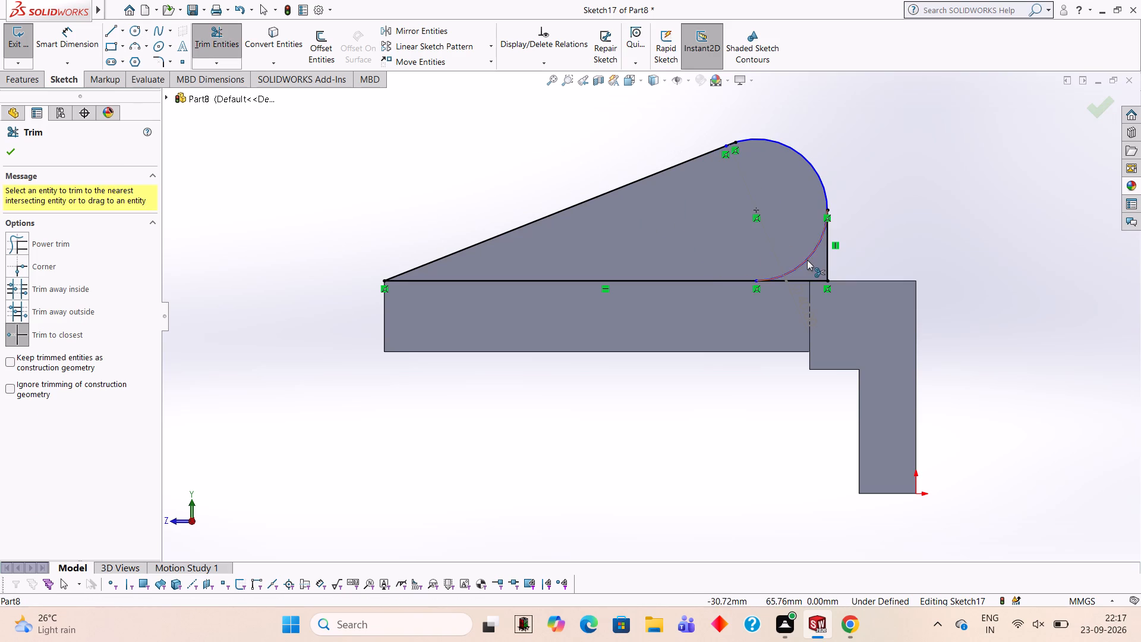
{"action": "left_click", "coordinate": [807, 260]}
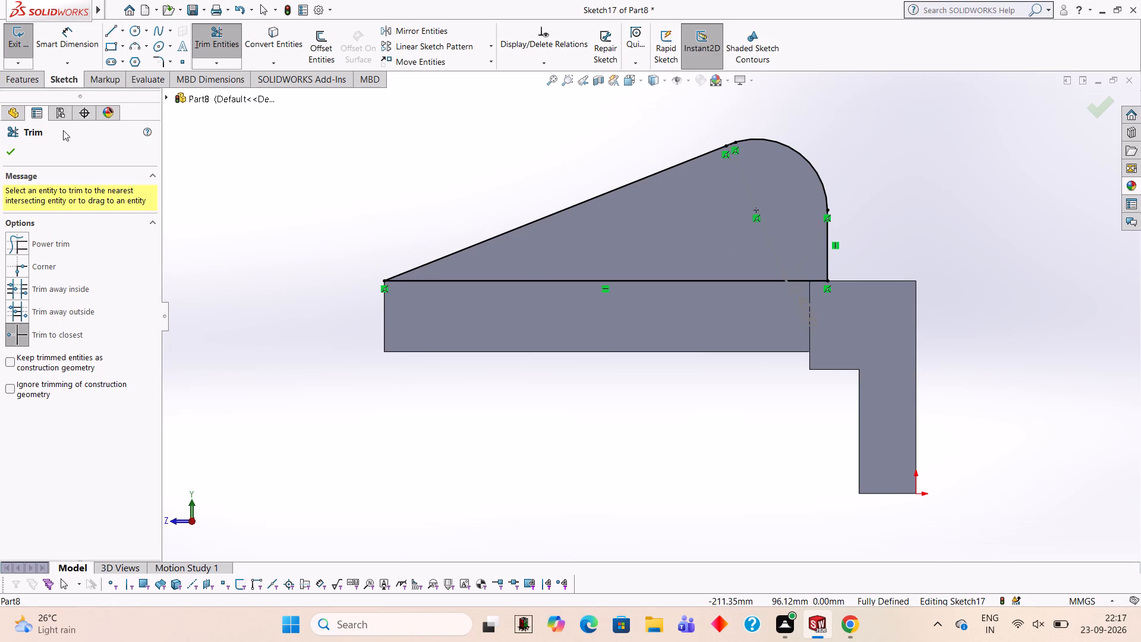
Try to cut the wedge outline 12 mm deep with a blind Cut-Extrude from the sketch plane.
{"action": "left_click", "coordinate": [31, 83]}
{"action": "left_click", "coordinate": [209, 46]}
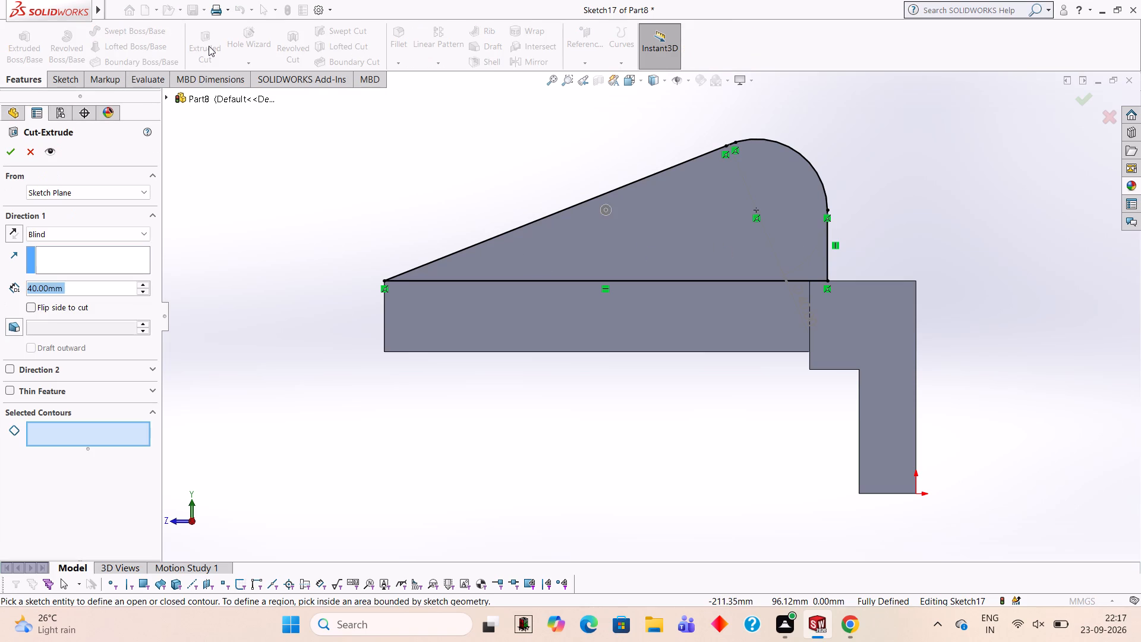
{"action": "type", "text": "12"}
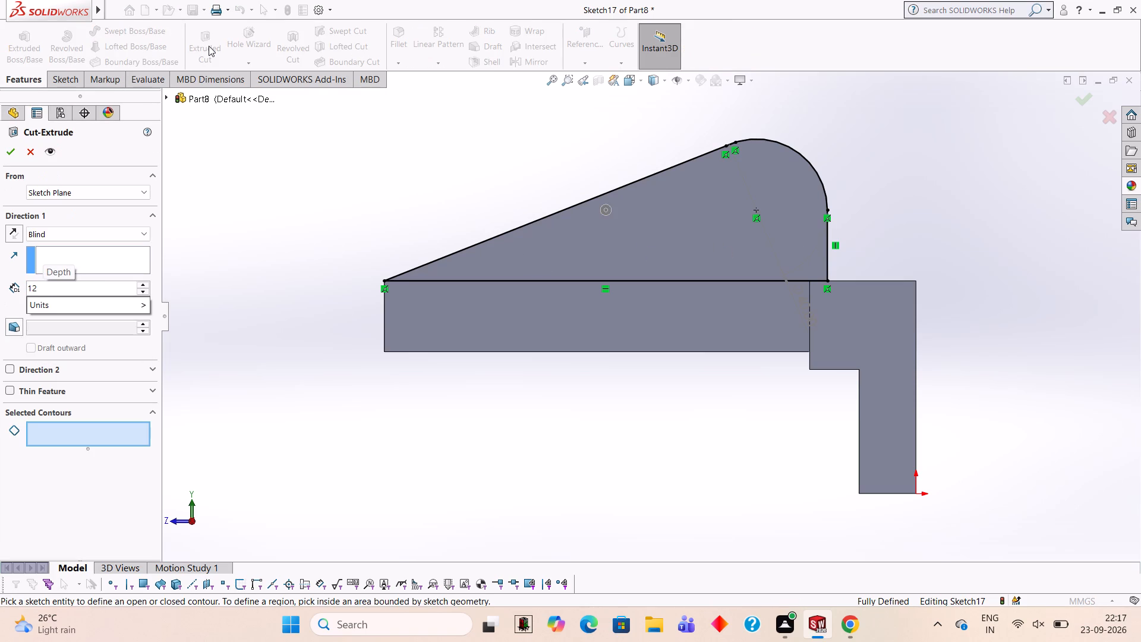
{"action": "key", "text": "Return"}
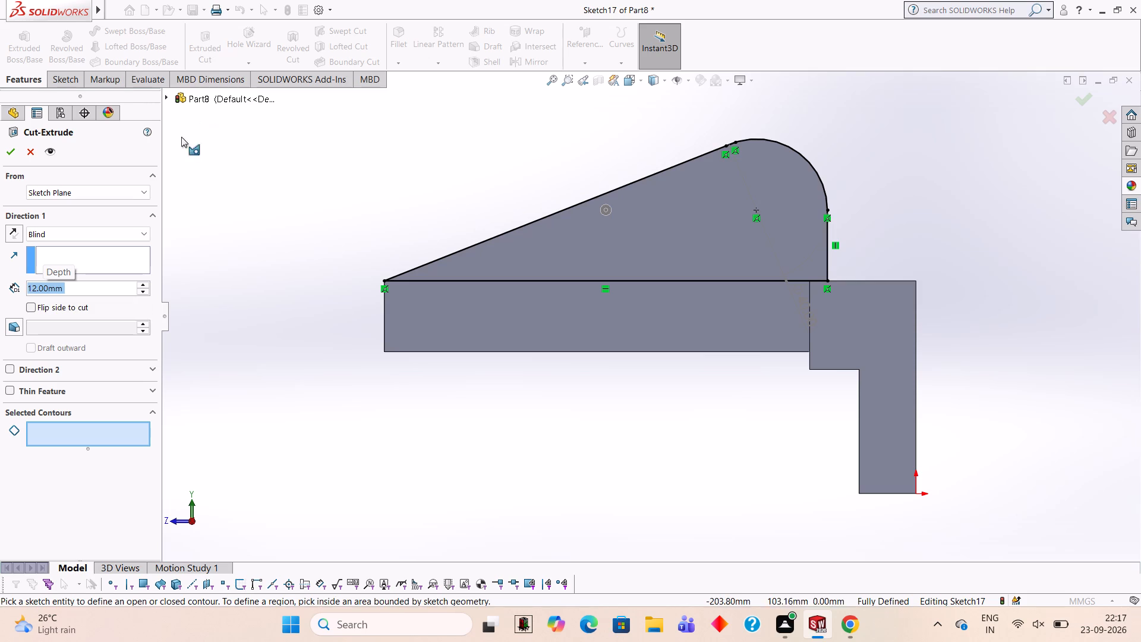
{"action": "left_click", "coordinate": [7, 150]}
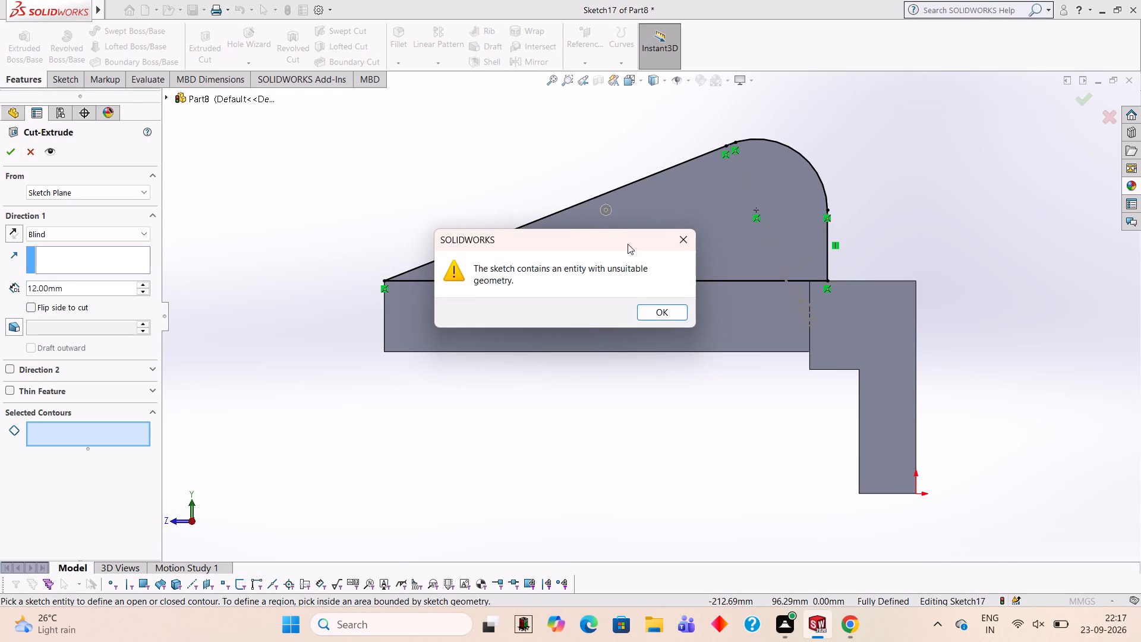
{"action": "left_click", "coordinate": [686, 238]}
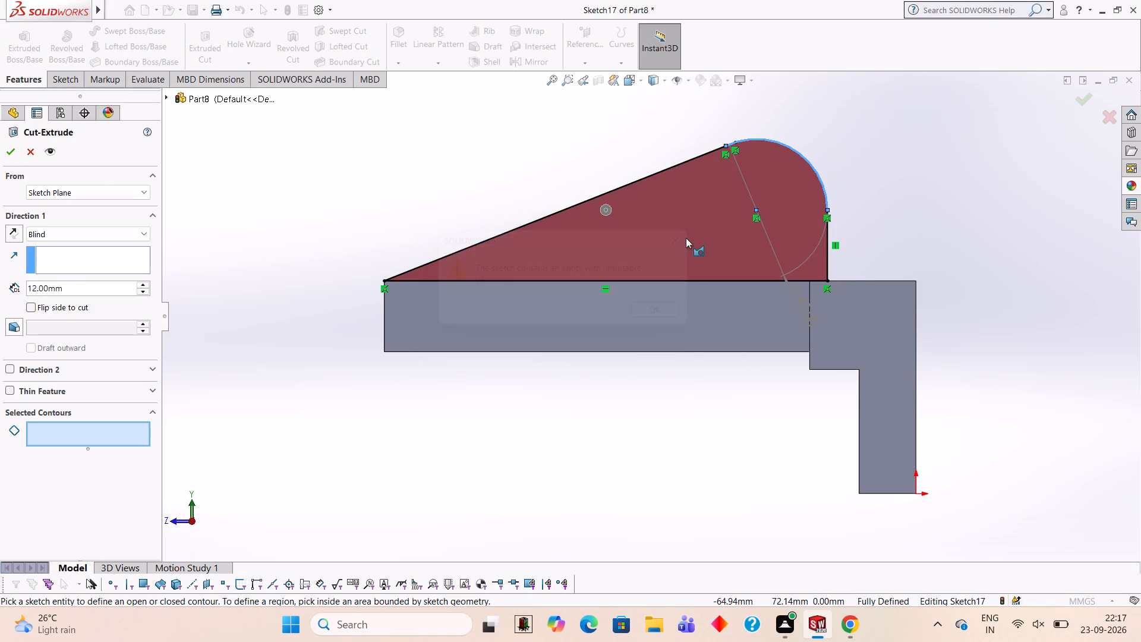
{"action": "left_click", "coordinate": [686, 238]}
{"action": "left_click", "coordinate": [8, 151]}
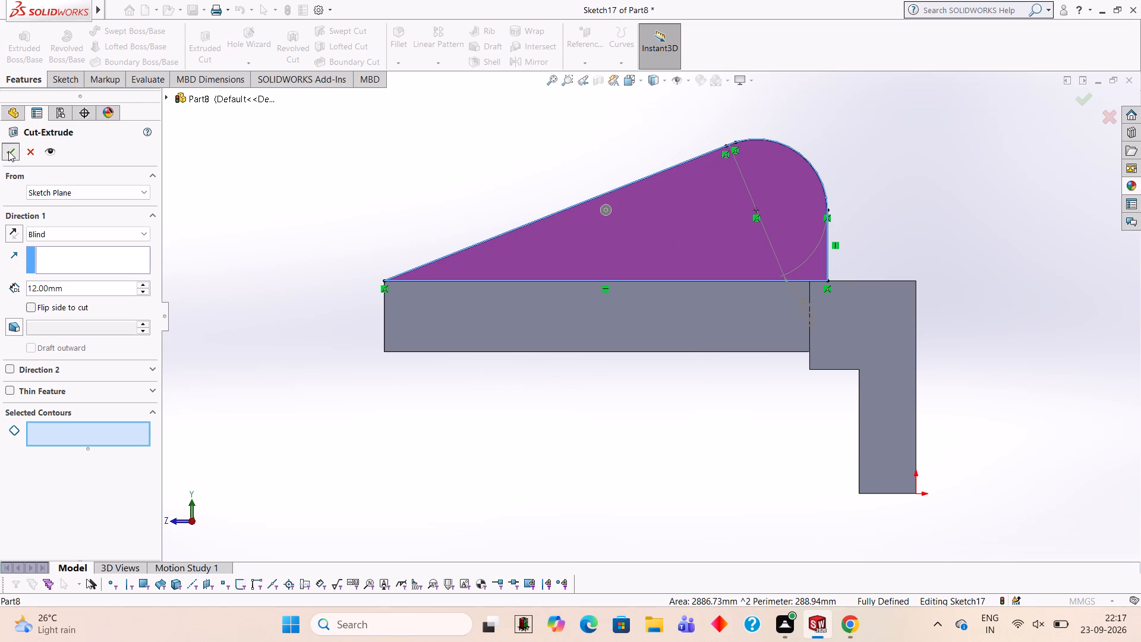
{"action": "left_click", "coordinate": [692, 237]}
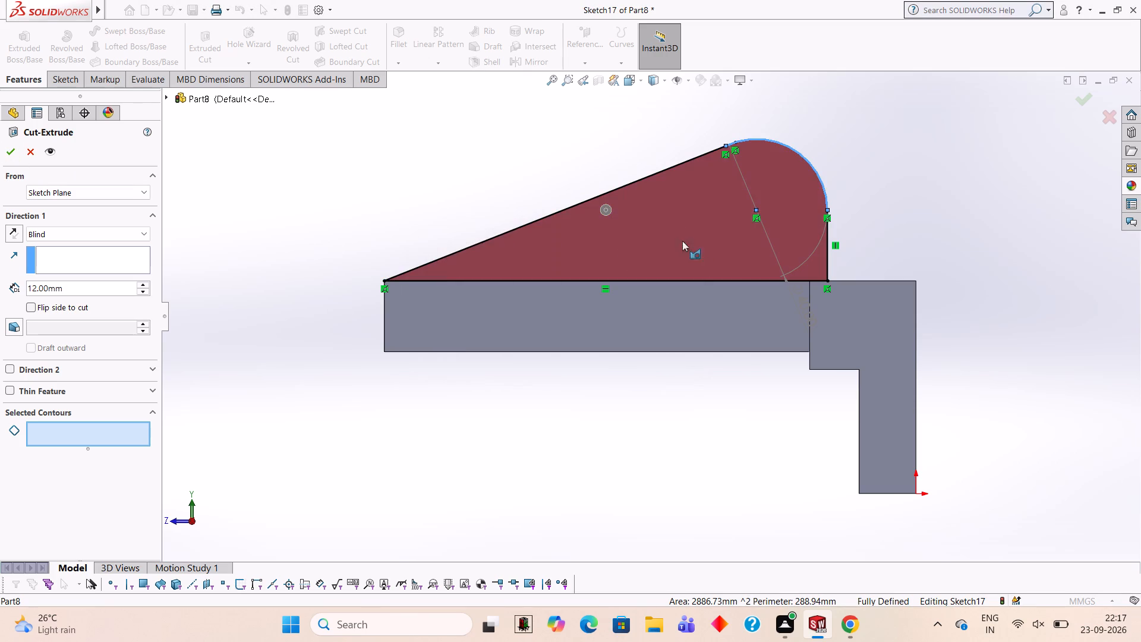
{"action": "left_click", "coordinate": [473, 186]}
Examine the wedge outline's corners and end points on the side face for geometry problems.
{"action": "middle_click_drag", "start_coordinate": [387, 177], "coordinate": [396, 321]}
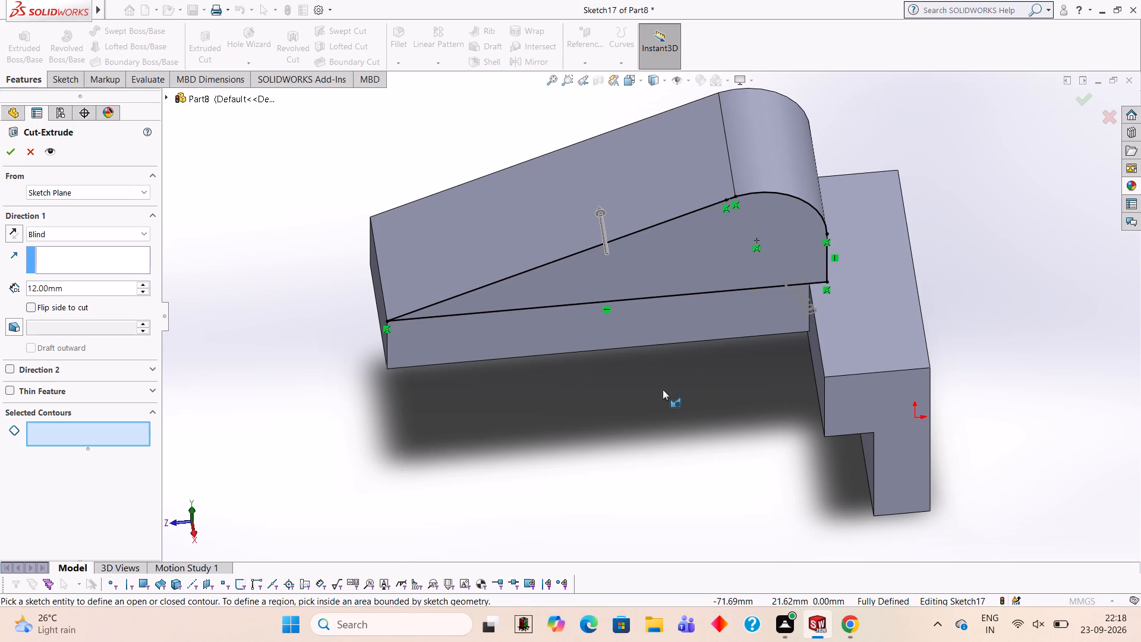
{"action": "middle_click_drag", "start_coordinate": [665, 394], "coordinate": [657, 312]}
{"action": "scroll", "coordinate": [841, 274], "scroll_direction": "down", "scroll_amount": 6}
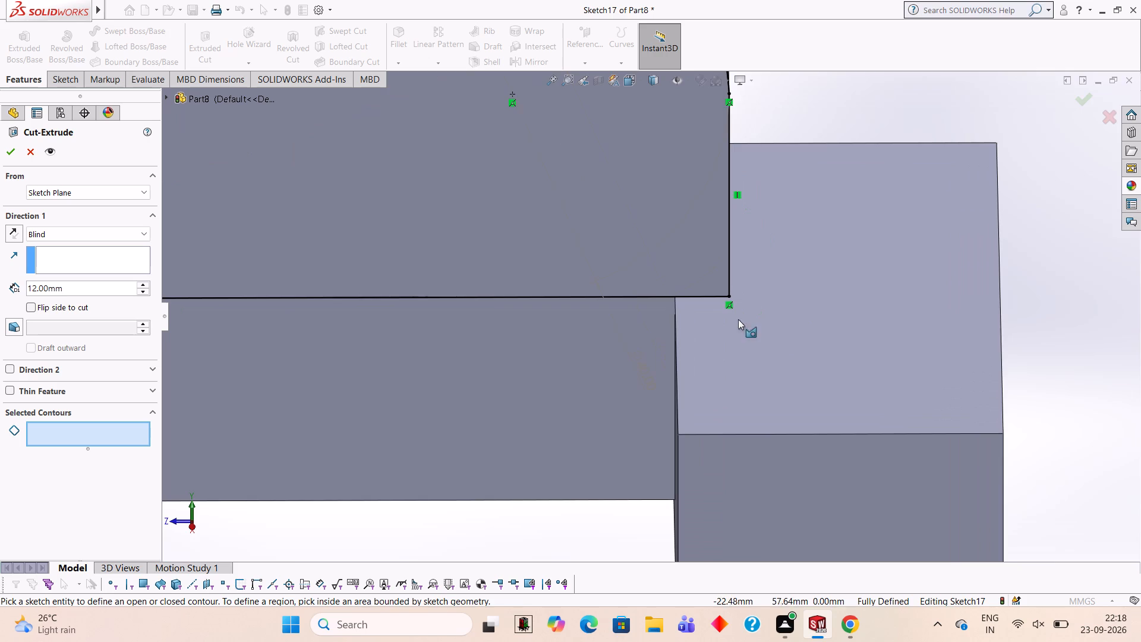
{"action": "scroll", "coordinate": [738, 319], "scroll_direction": "down", "scroll_amount": 3}
{"action": "scroll", "coordinate": [699, 277], "scroll_direction": "up", "scroll_amount": 7}
{"action": "scroll", "coordinate": [458, 200], "scroll_direction": "up", "scroll_amount": 2}
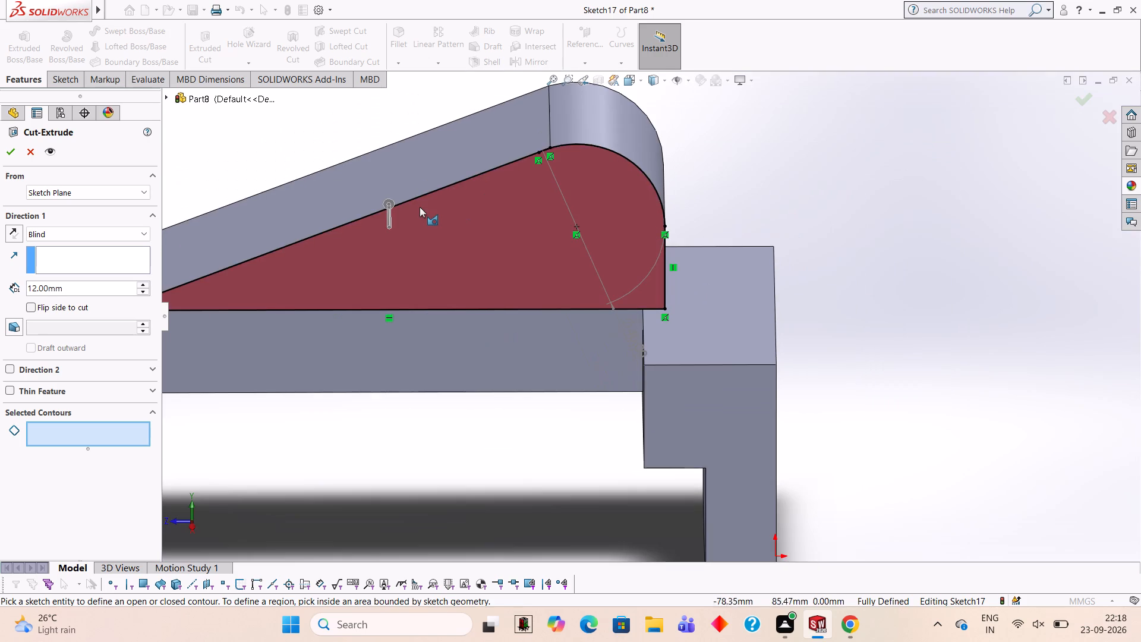
{"action": "scroll", "coordinate": [270, 261], "scroll_direction": "down", "scroll_amount": 1}
{"action": "scroll", "coordinate": [237, 322], "scroll_direction": "down", "scroll_amount": 1}
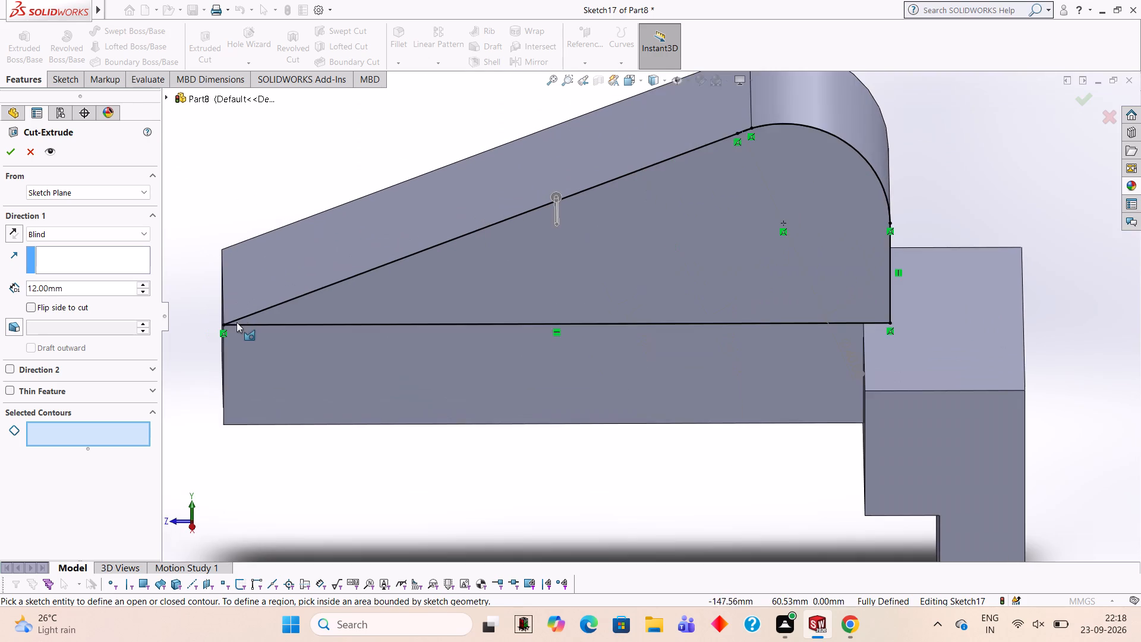
{"action": "scroll", "coordinate": [235, 322], "scroll_direction": "down", "scroll_amount": 15}
{"action": "scroll", "coordinate": [398, 240], "scroll_direction": "up", "scroll_amount": 2}
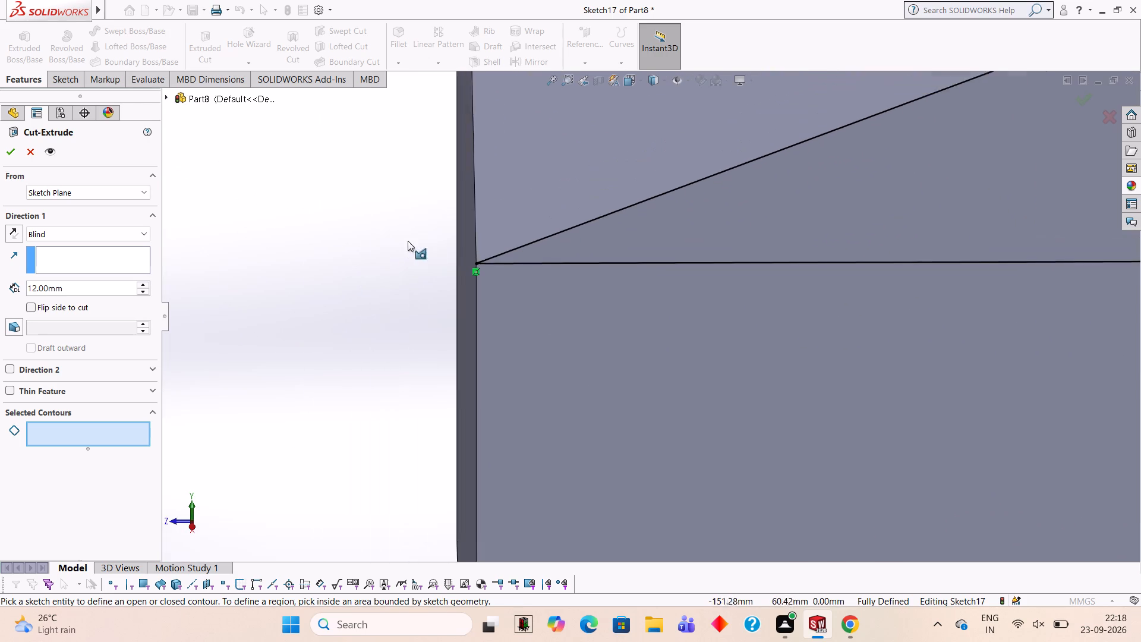
{"action": "scroll", "coordinate": [408, 241], "scroll_direction": "up", "scroll_amount": 19}
{"action": "scroll", "coordinate": [1052, 288], "scroll_direction": "down", "scroll_amount": 3}
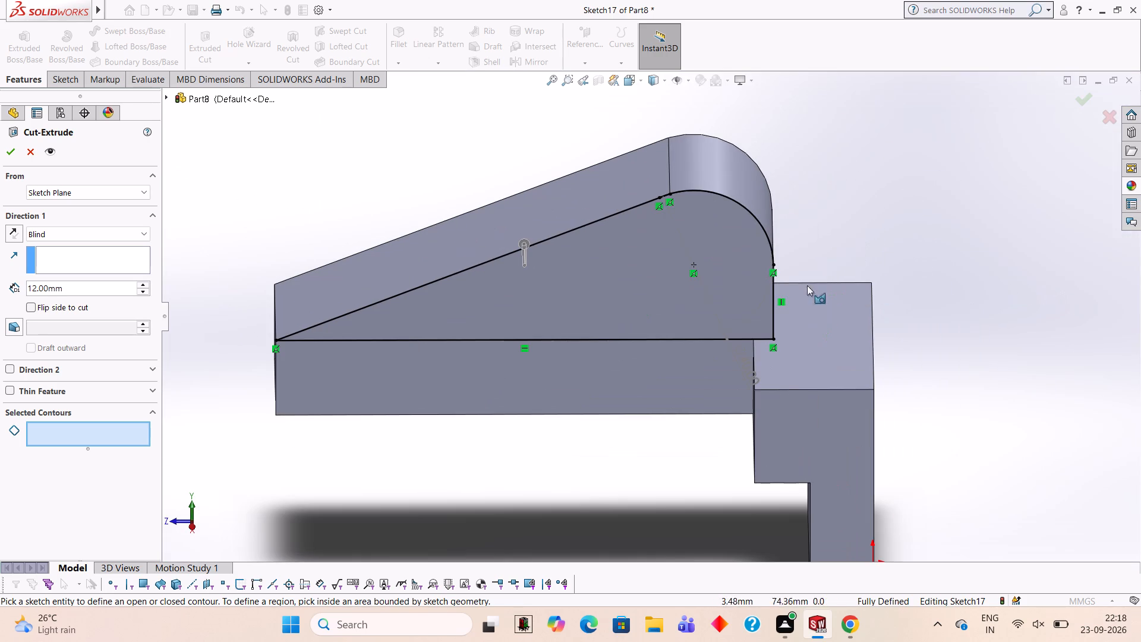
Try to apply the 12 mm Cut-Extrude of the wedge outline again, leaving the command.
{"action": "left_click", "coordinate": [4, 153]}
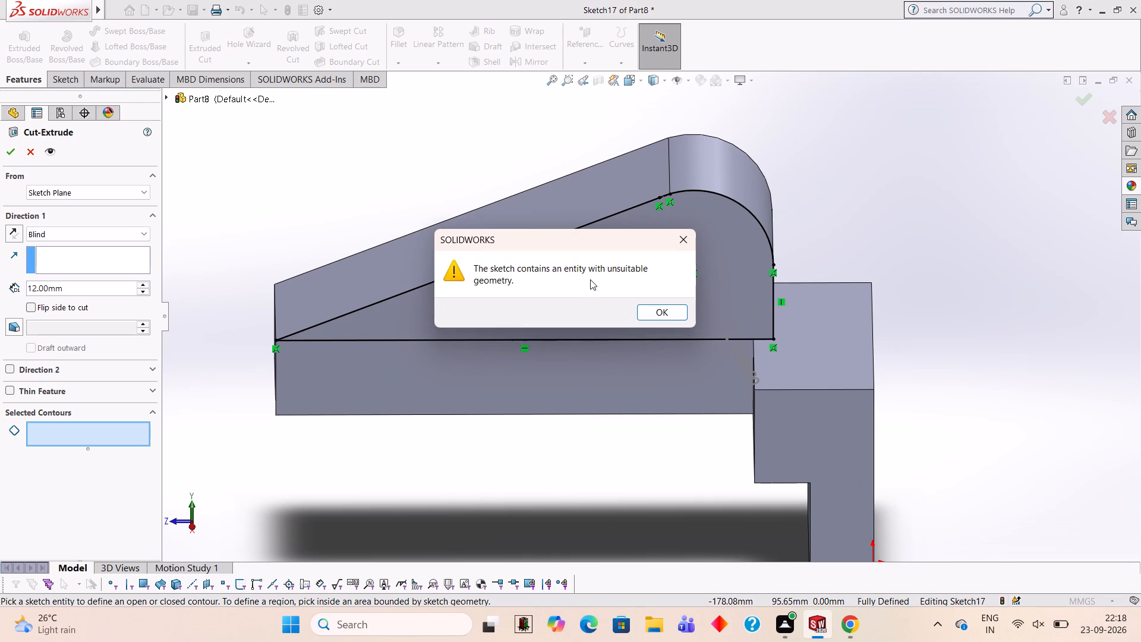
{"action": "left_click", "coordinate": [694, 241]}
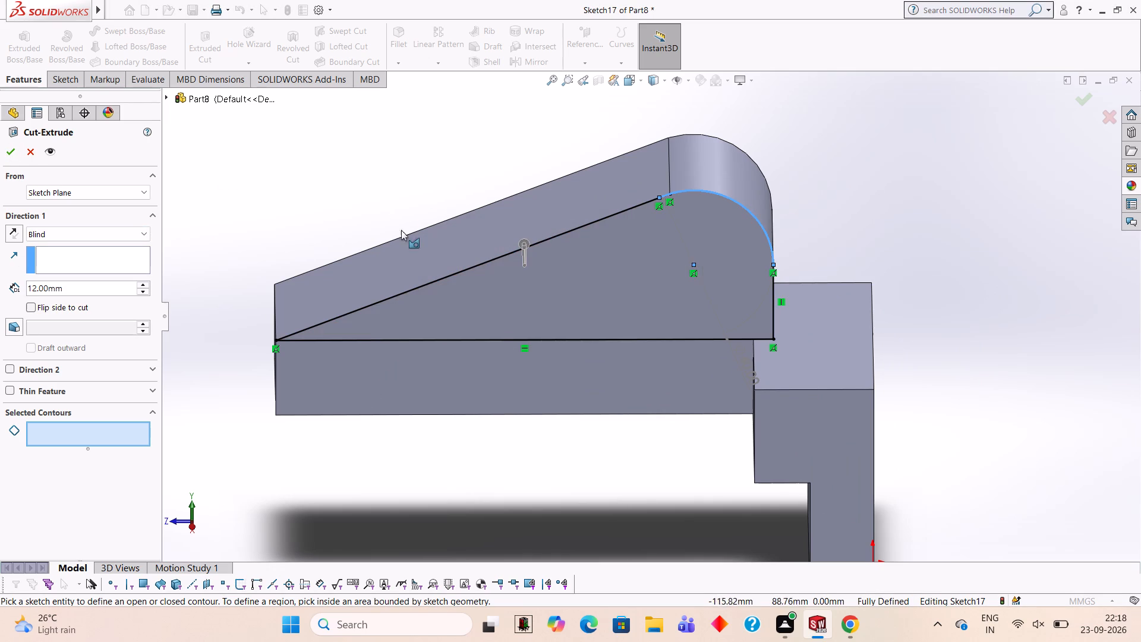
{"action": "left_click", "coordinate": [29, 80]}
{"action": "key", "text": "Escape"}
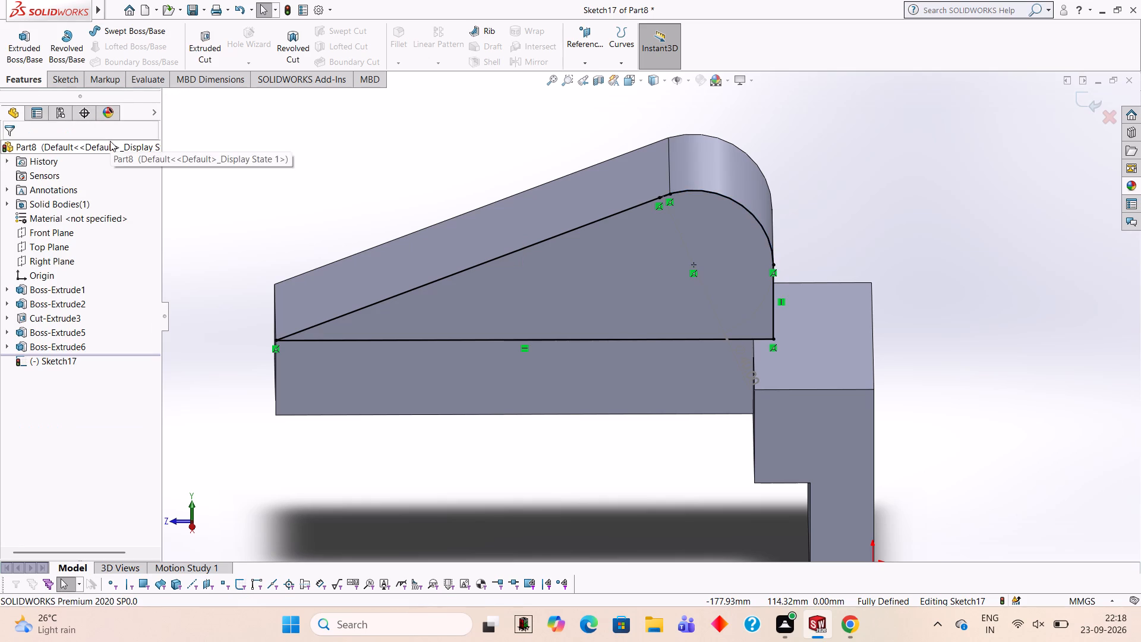
Cut the closed wedge-shaped region 12 mm deep with a blind Cut-Extrude, selecting the region as the contour.
{"action": "left_click", "coordinate": [213, 46]}
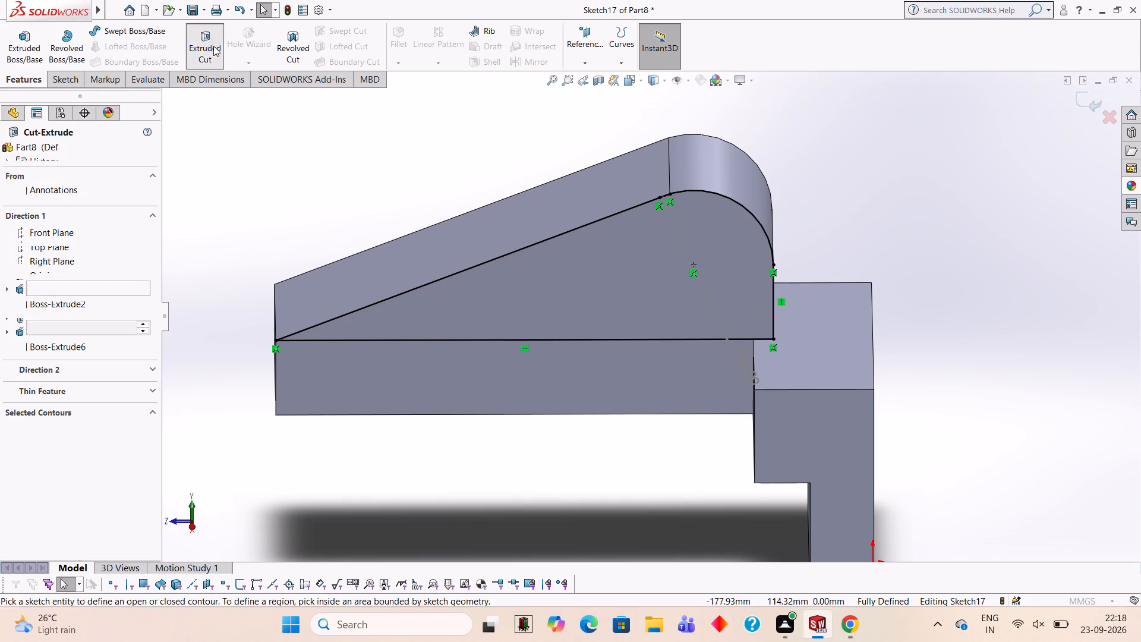
{"action": "left_click", "coordinate": [645, 281]}
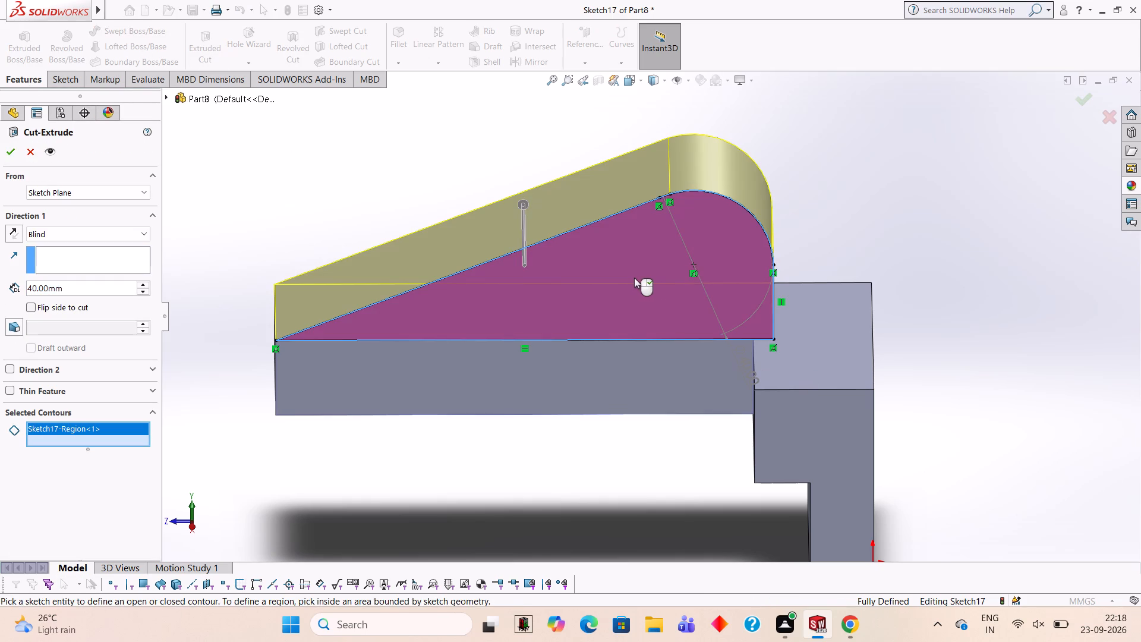
{"action": "left_click", "coordinate": [122, 287]}
{"action": "key", "text": "BackSpace"}
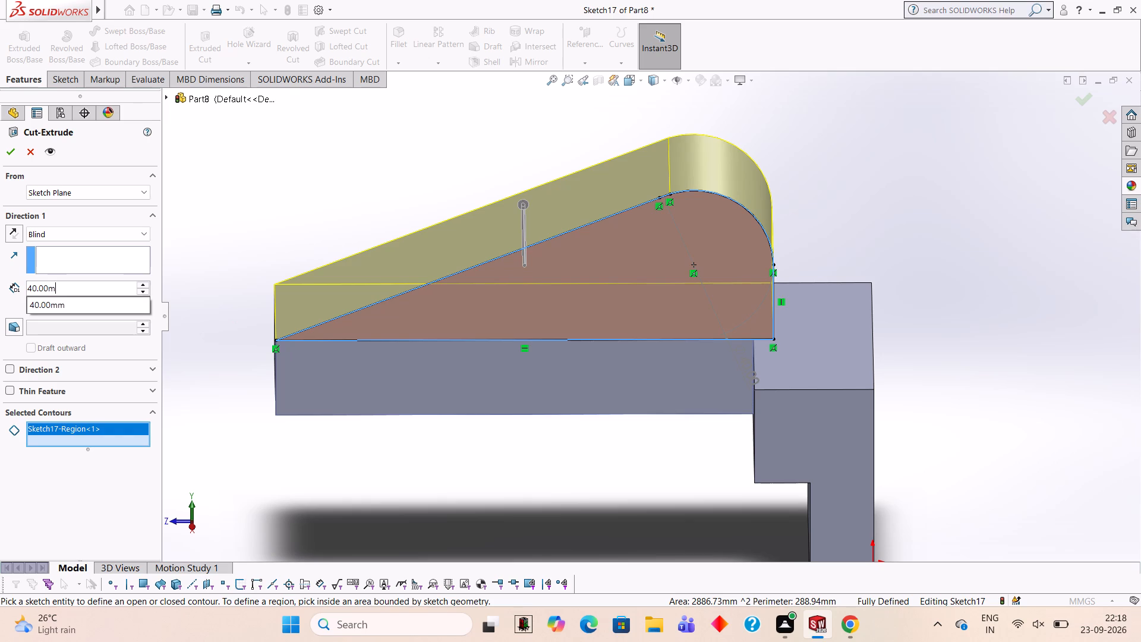
{"action": "key", "text": "BackSpace"}
{"action": "key", "text": "BackSpace"}
{"action": "key", "text": "BackSpace"}
{"action": "key", "text": "BackSpace"}
{"action": "key", "text": "BackSpace"}
{"action": "key", "text": "BackSpace"}
{"action": "type", "text": "12"}
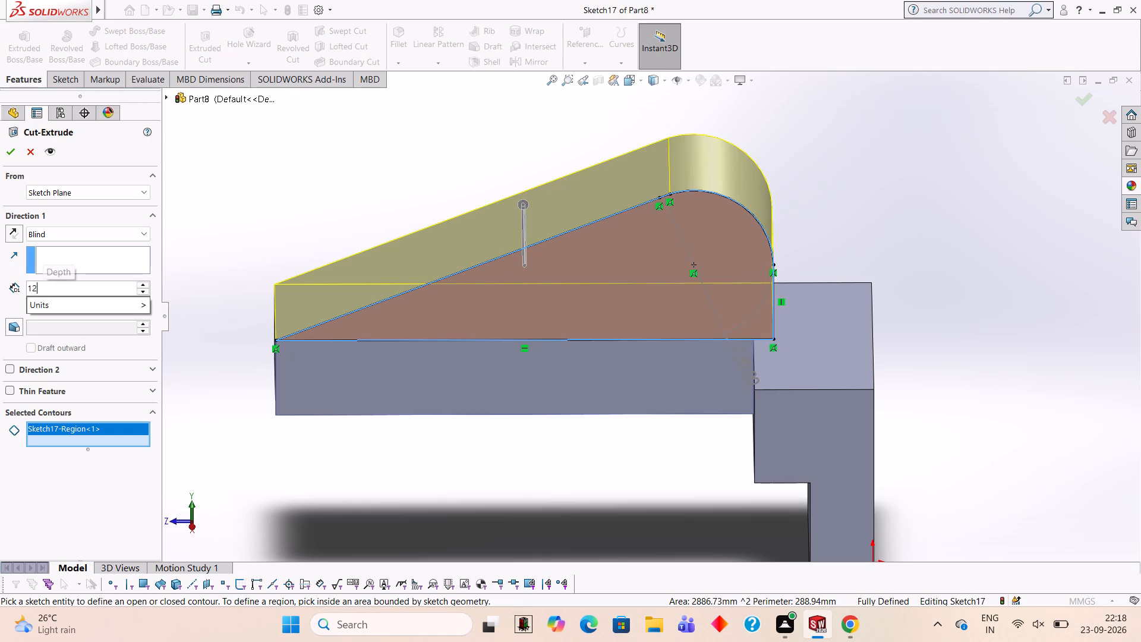
{"action": "key", "text": "Return"}
{"action": "left_click", "coordinate": [15, 156]}
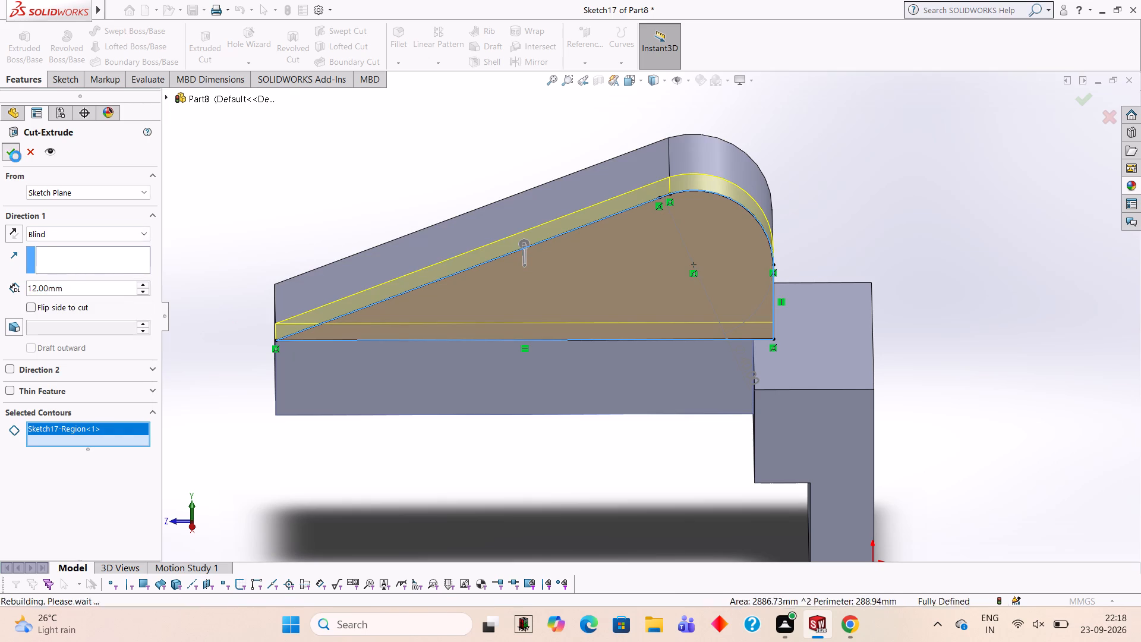
Inspect the narrowed wedge and the arm from the cut side and the opposite side.
{"action": "left_click", "coordinate": [346, 167]}
{"action": "middle_click_drag", "start_coordinate": [346, 167], "coordinate": [404, 198]}
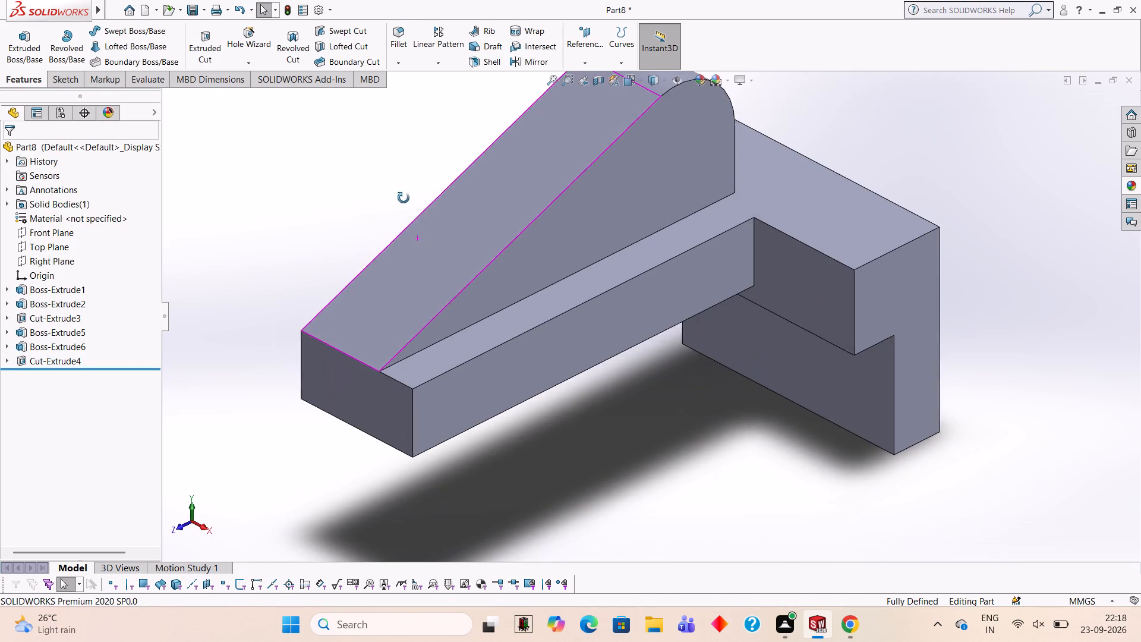
{"action": "middle_click_drag", "start_coordinate": [404, 198], "coordinate": [404, 199]}
{"action": "middle_click_drag", "start_coordinate": [318, 198], "coordinate": [501, 202]}
{"action": "scroll", "coordinate": [401, 263], "scroll_direction": "up", "scroll_amount": 3}
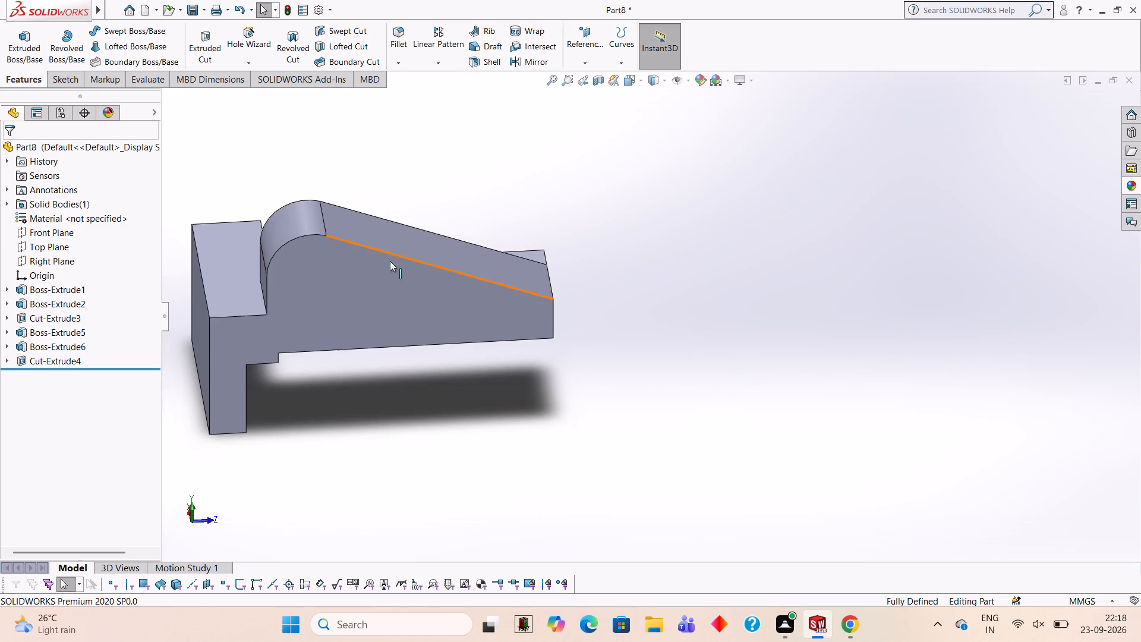
{"action": "scroll", "coordinate": [254, 282], "scroll_direction": "down", "scroll_amount": 1}
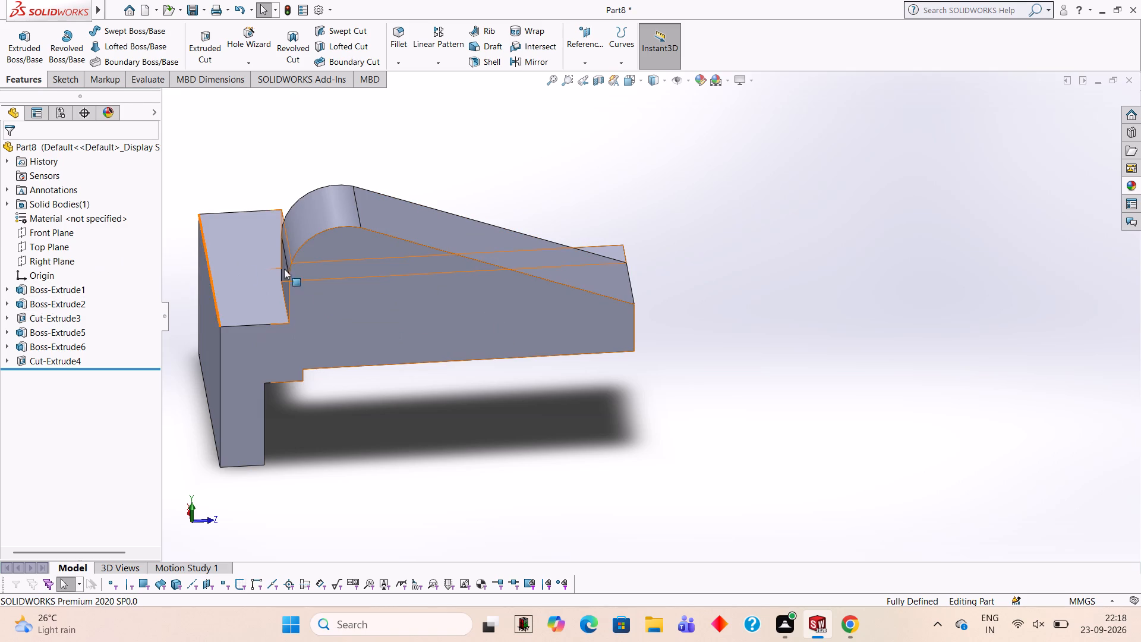
{"action": "middle_click_drag", "start_coordinate": [691, 232], "coordinate": [674, 197]}
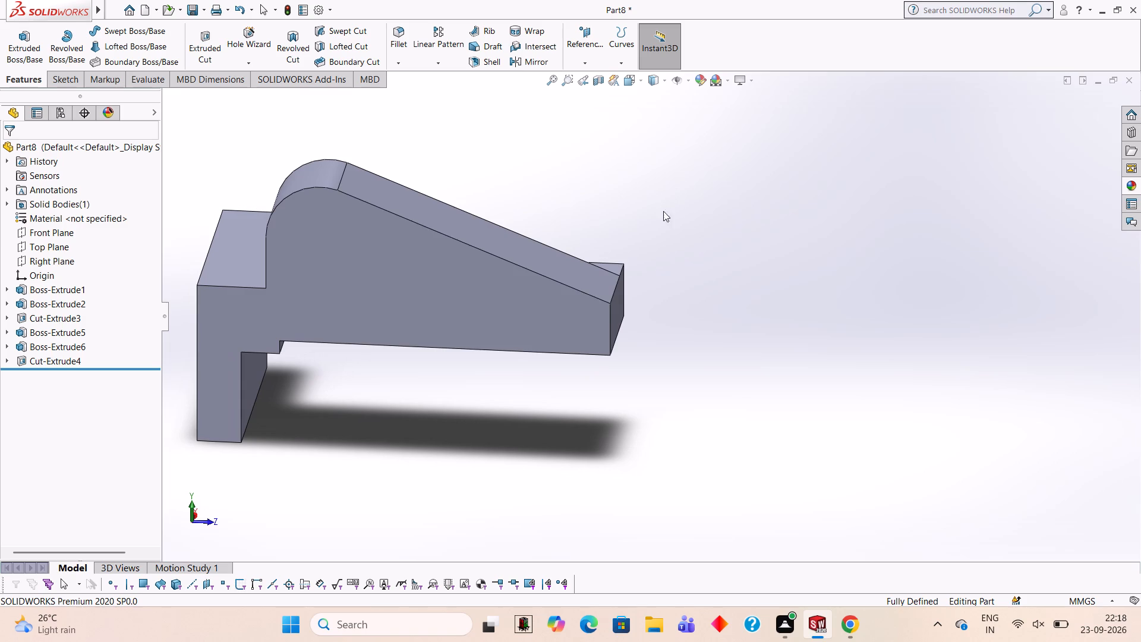
On the uncut side face, sketch the wedge outline's straight edges: 125 mm horizontal base, sloped top edge and 20 mm vertical line.
{"action": "left_click", "coordinate": [404, 275]}
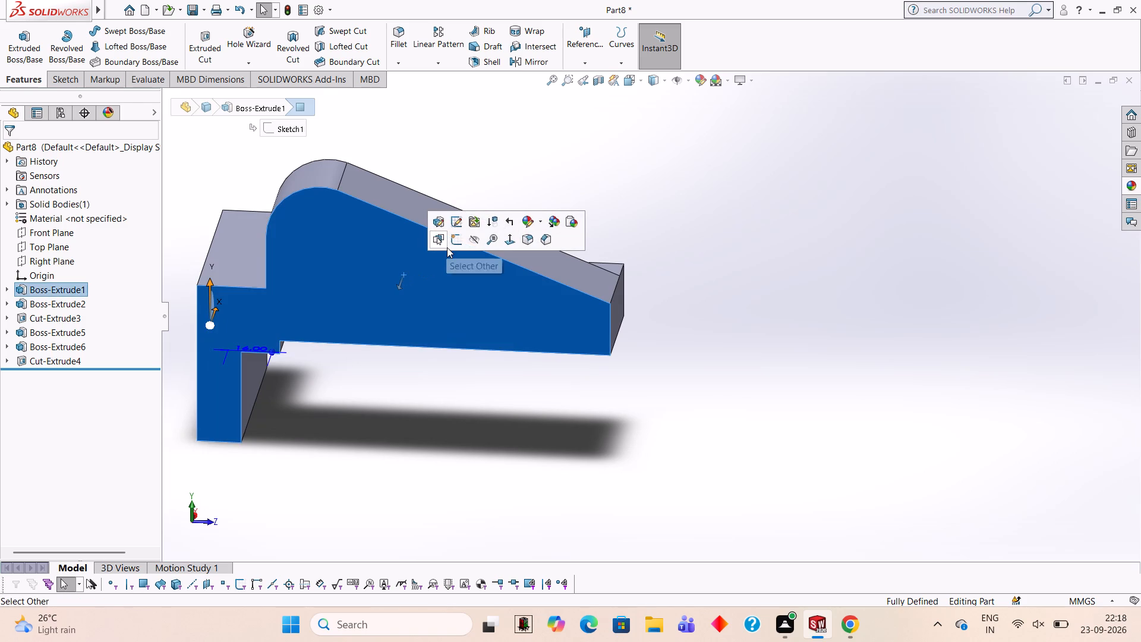
{"action": "left_click", "coordinate": [455, 247]}
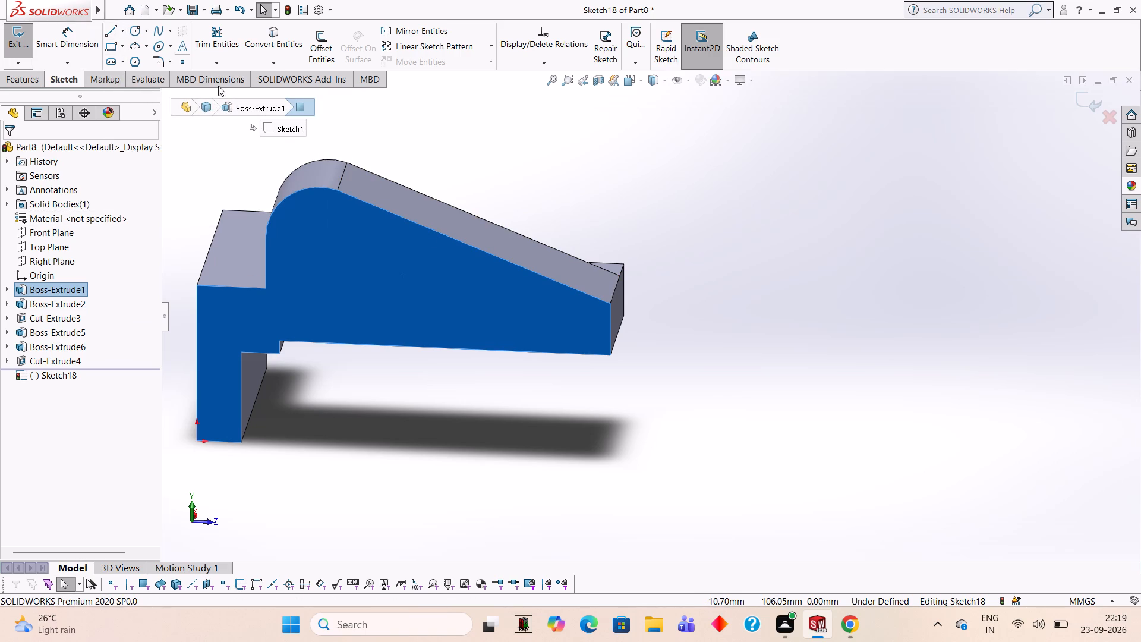
{"action": "scroll", "coordinate": [218, 300], "scroll_direction": "down", "scroll_amount": 3}
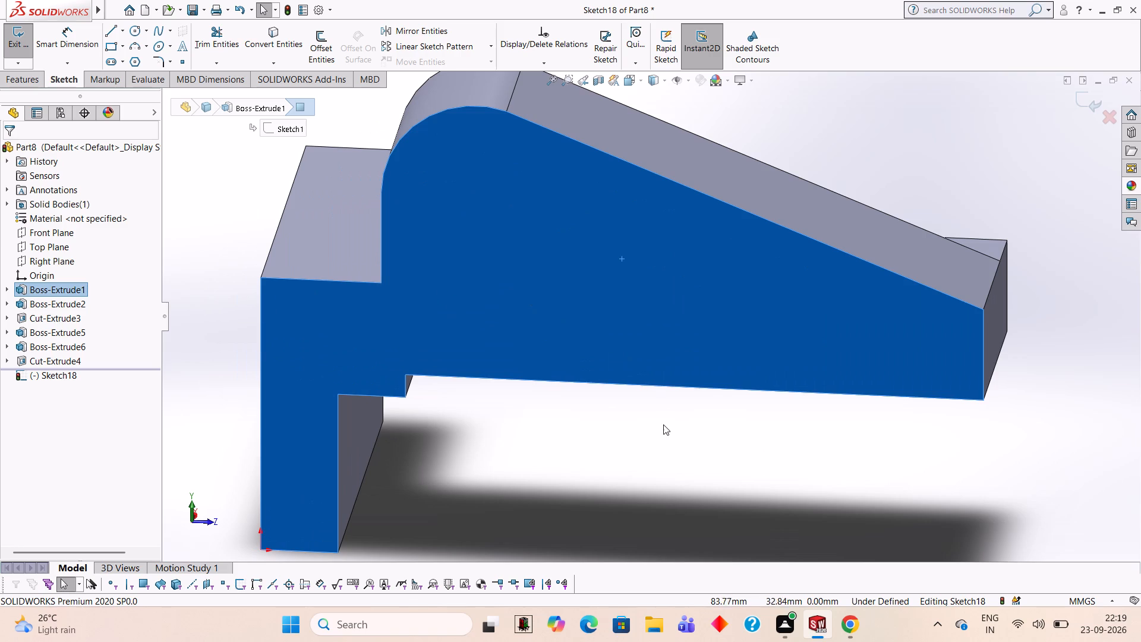
{"action": "middle_click_drag", "start_coordinate": [662, 432], "coordinate": [677, 374]}
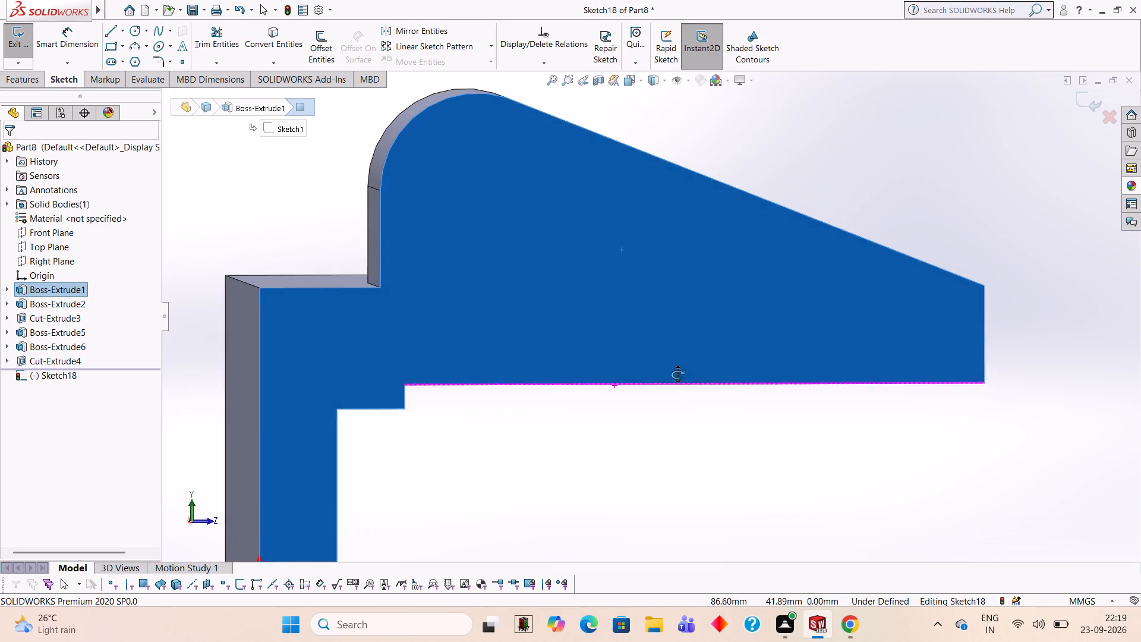
{"action": "middle_click_drag", "start_coordinate": [677, 374], "coordinate": [672, 379]}
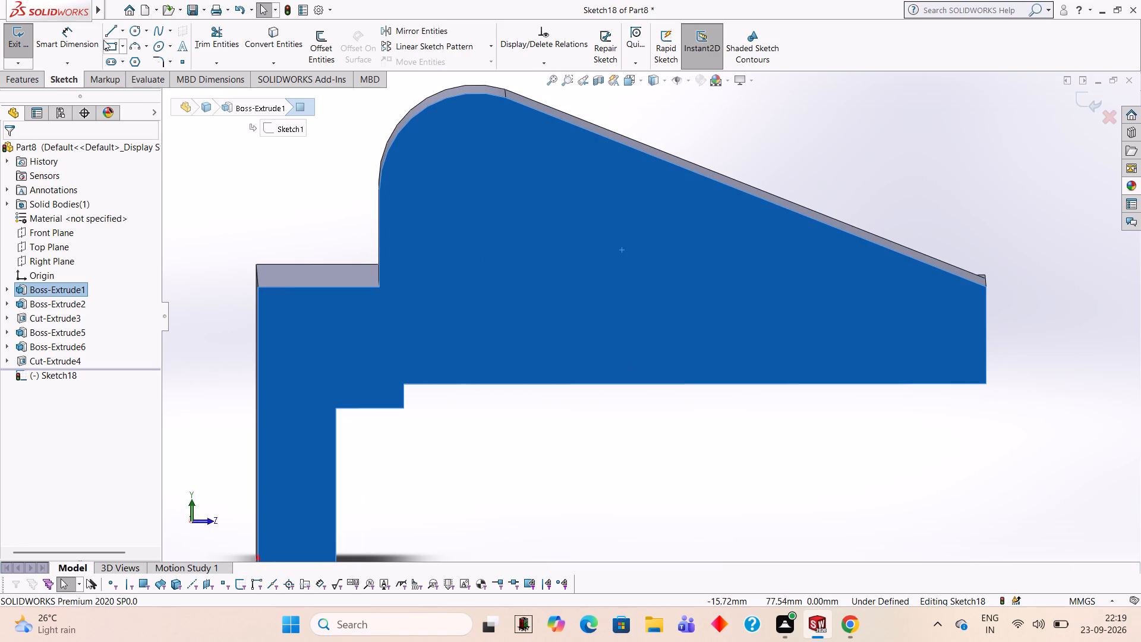
{"action": "left_click", "coordinate": [108, 34]}
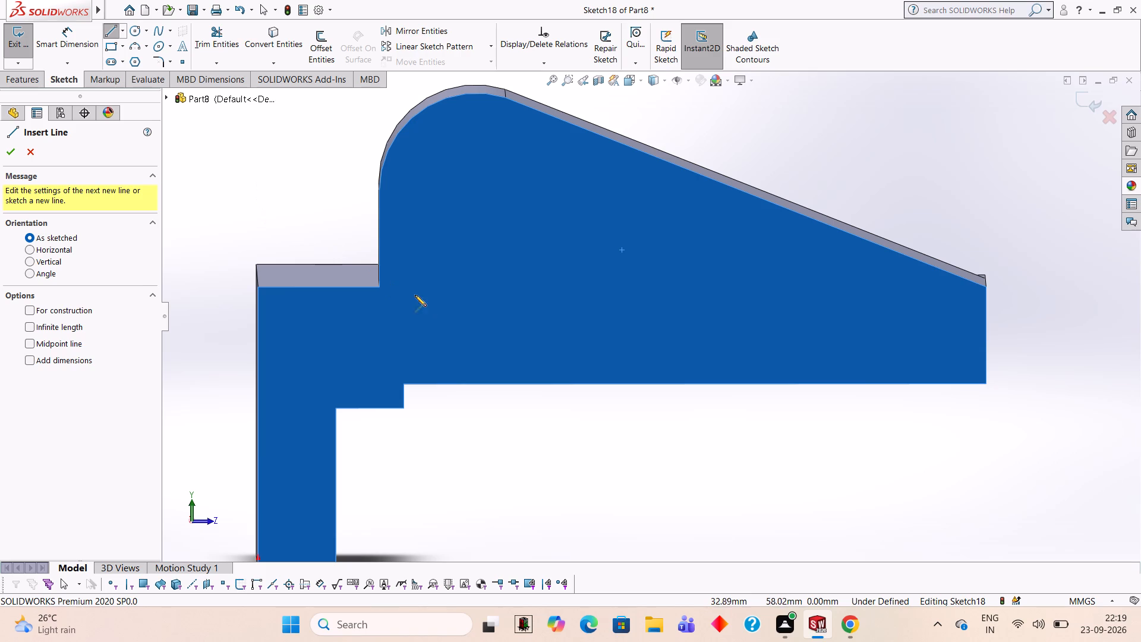
{"action": "left_click", "coordinate": [380, 289]}
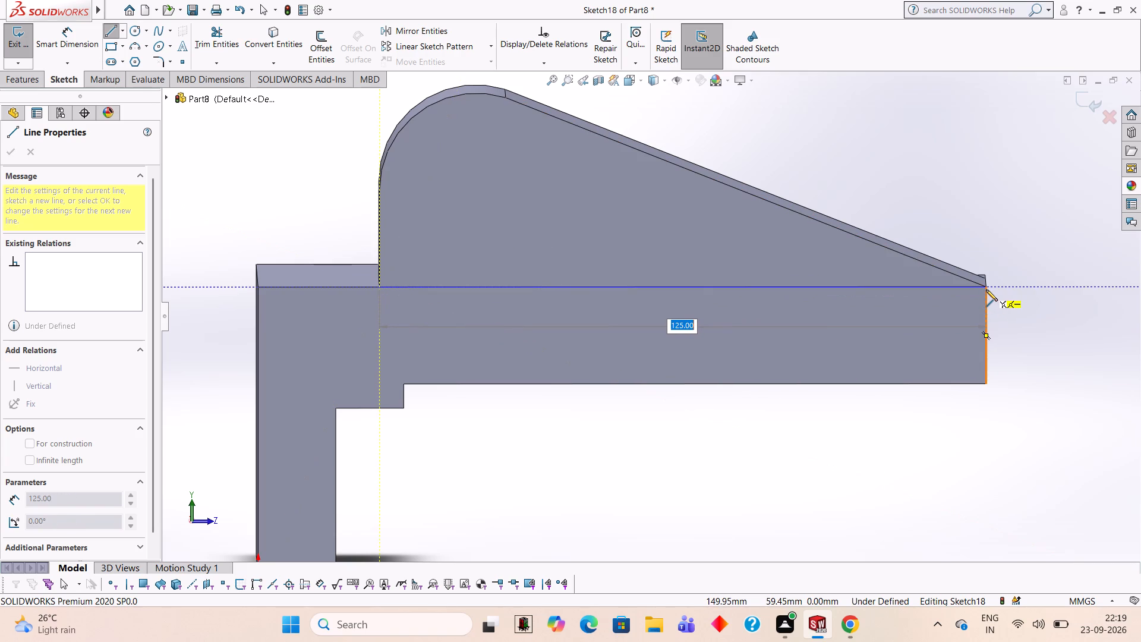
{"action": "left_click", "coordinate": [986, 285]}
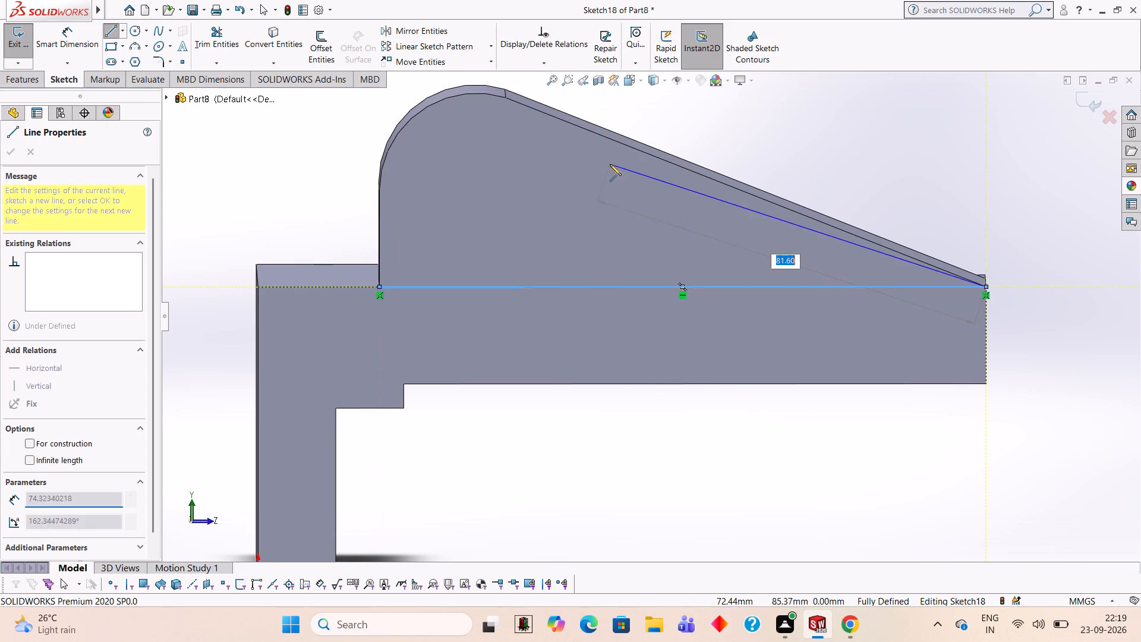
{"action": "left_click", "coordinate": [505, 97]}
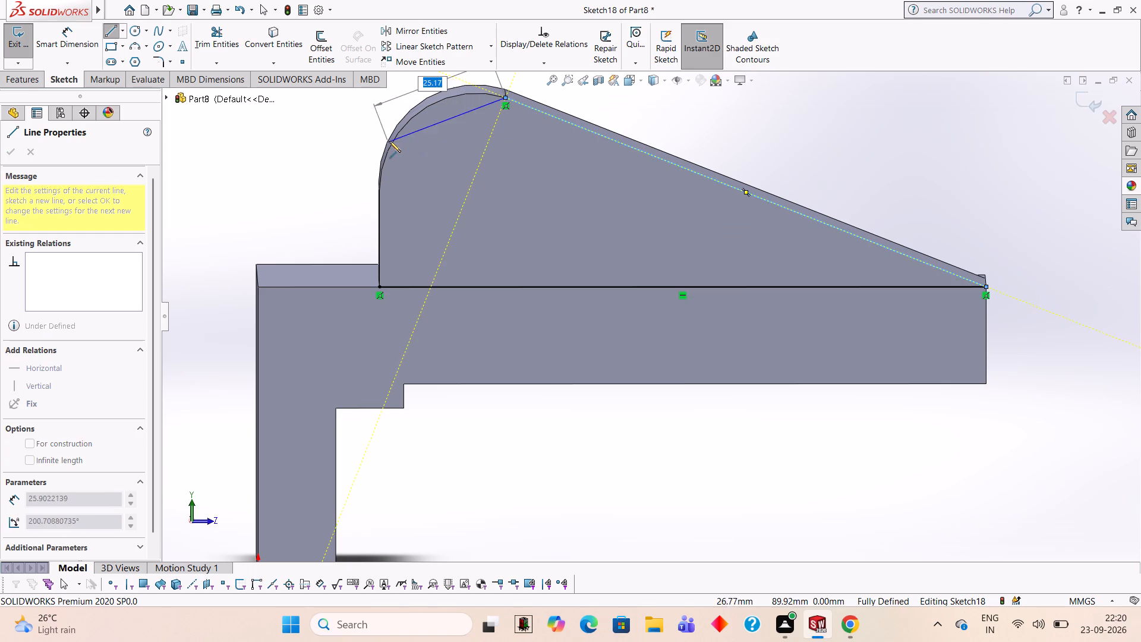
{"action": "key", "text": "Escape"}
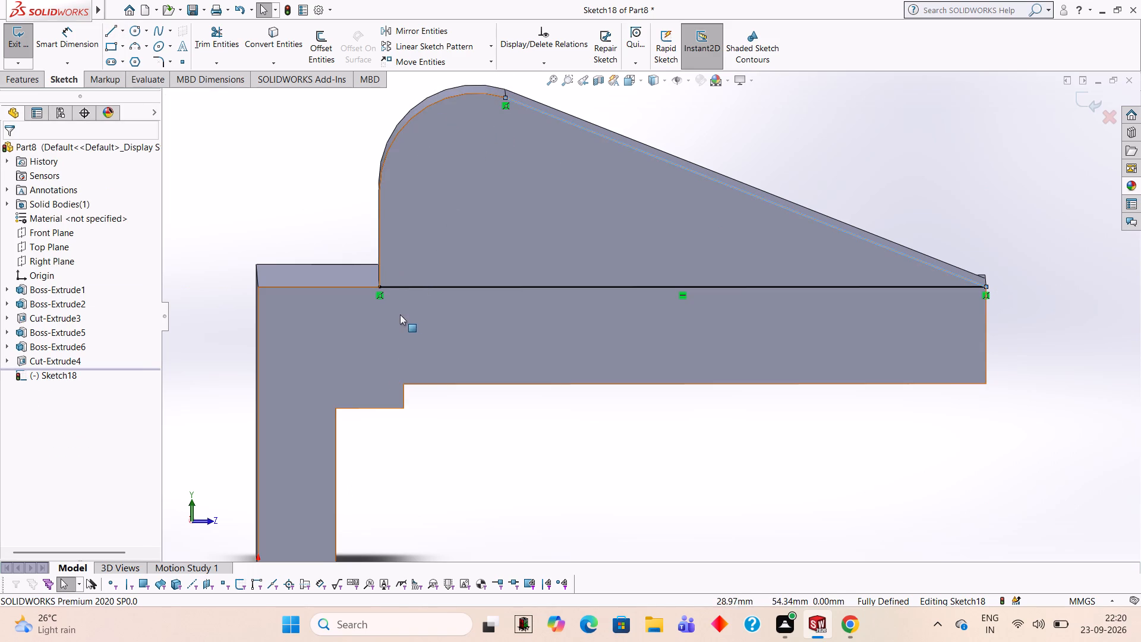
{"action": "left_click", "coordinate": [115, 30]}
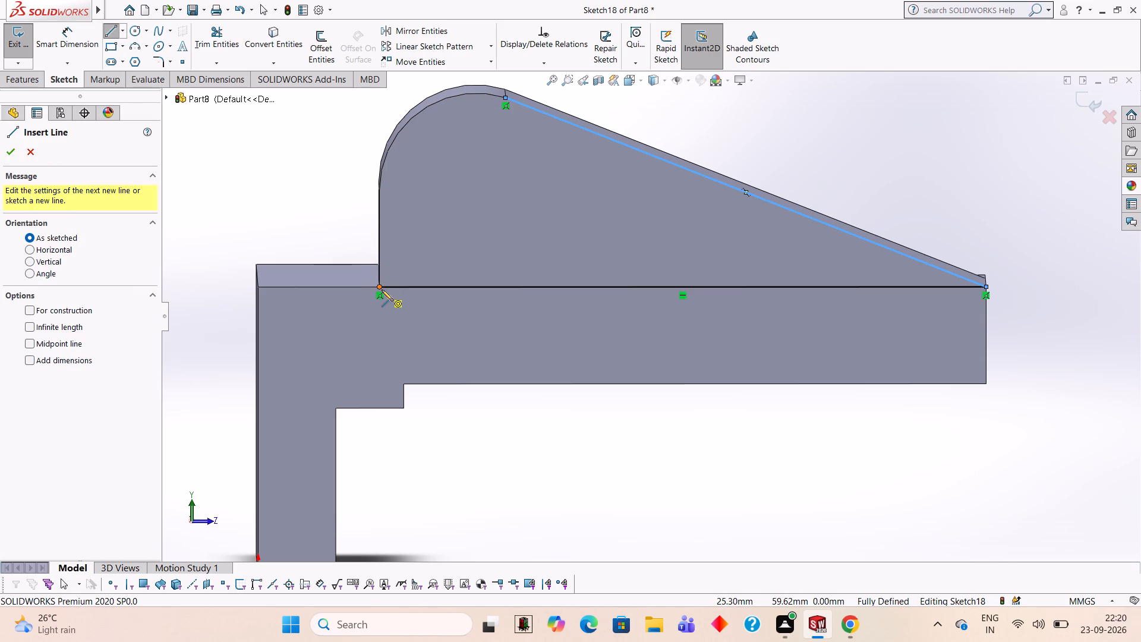
{"action": "left_click", "coordinate": [379, 288]}
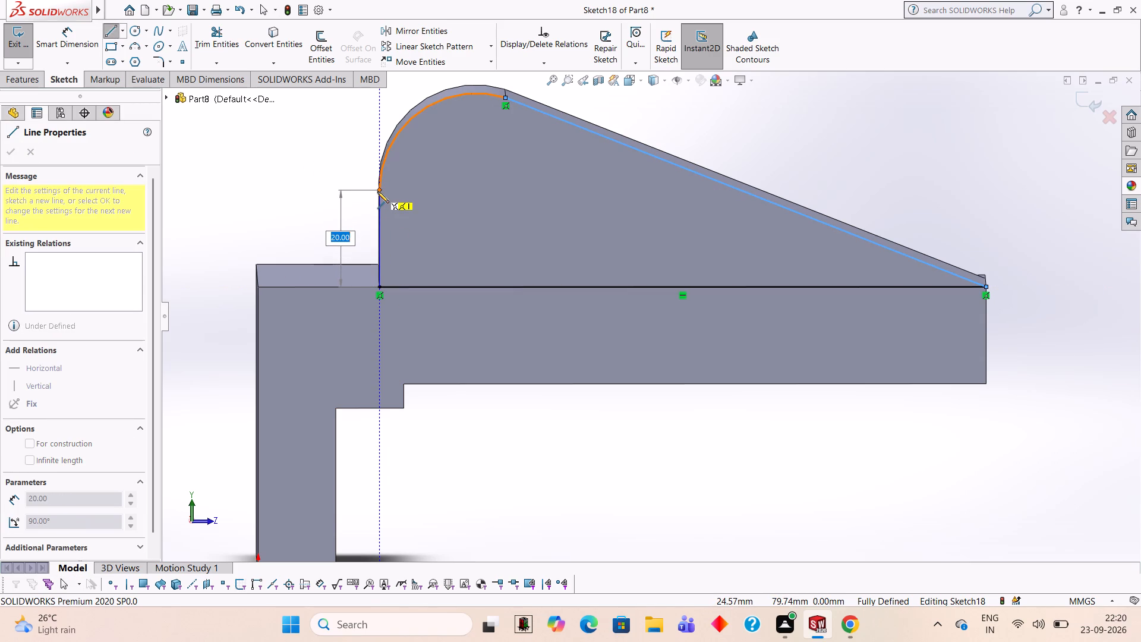
{"action": "left_click", "coordinate": [377, 191]}
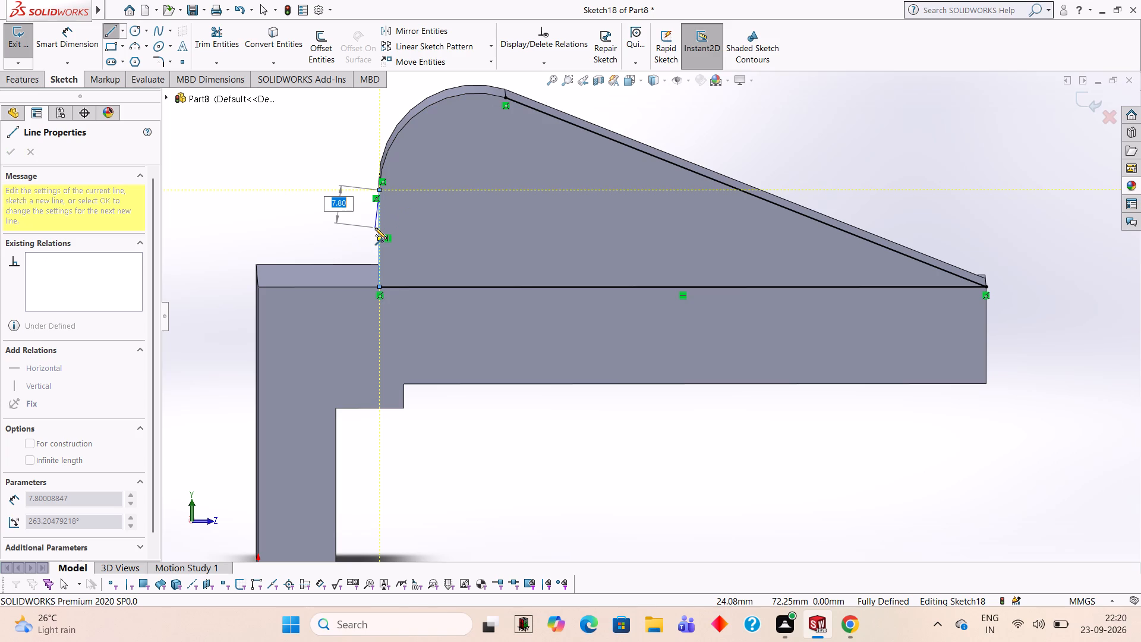
{"action": "key", "text": "Escape"}
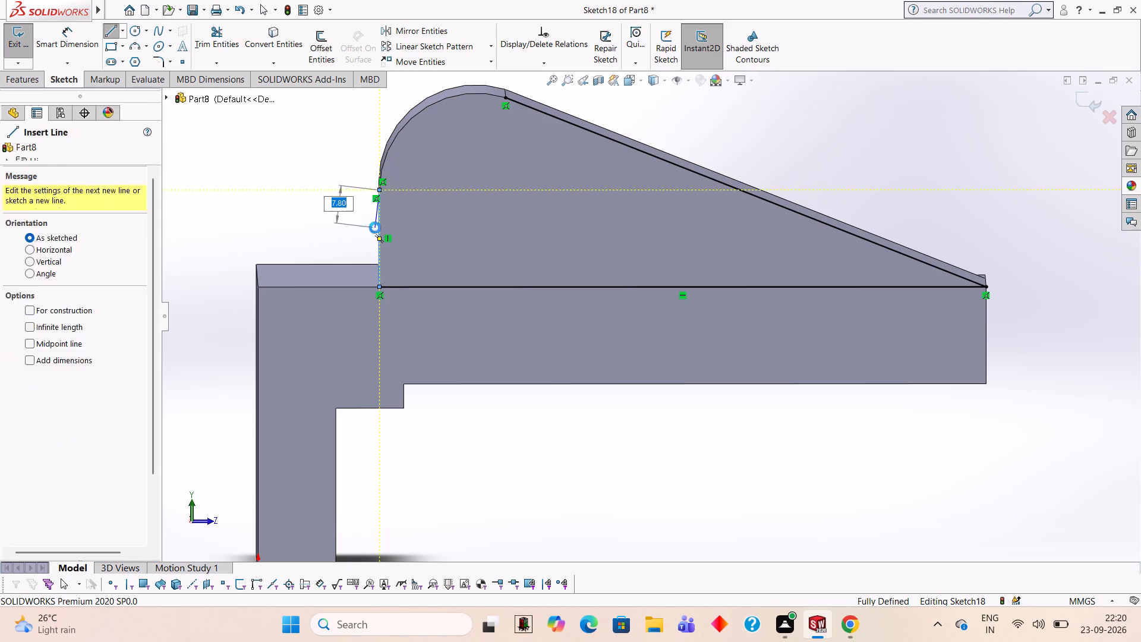
Add a 40 mm diameter circle at the rounded top's centre and trim it to the arc closing the wedge outline.
{"action": "left_click", "coordinate": [137, 33]}
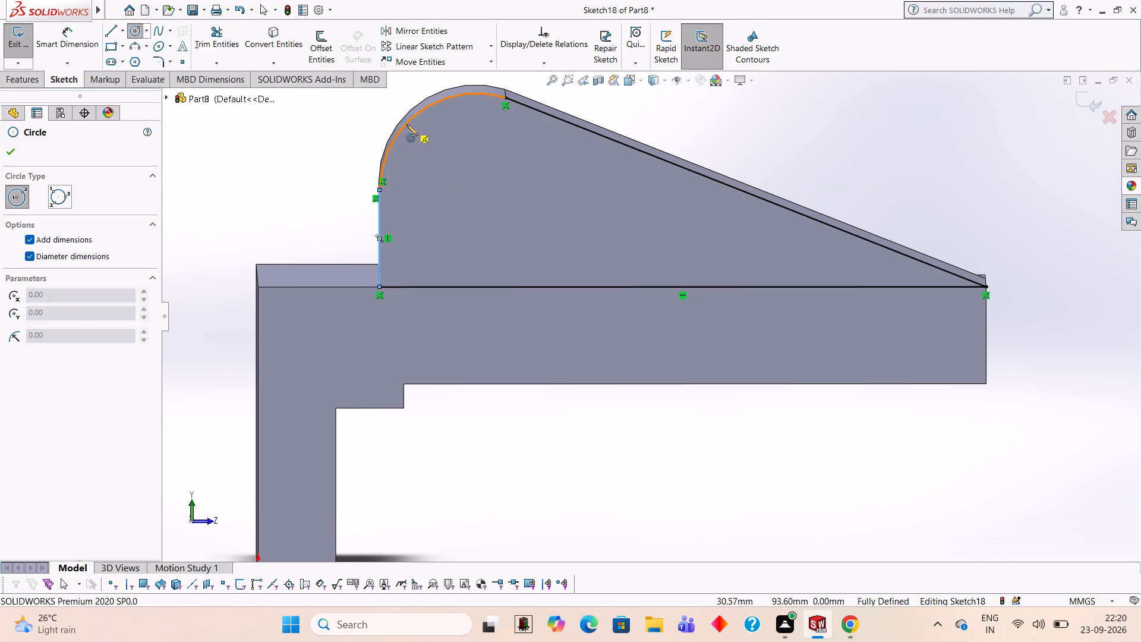
{"action": "left_click", "coordinate": [475, 189]}
{"action": "type", "text": "40"}
{"action": "key", "text": "Return"}
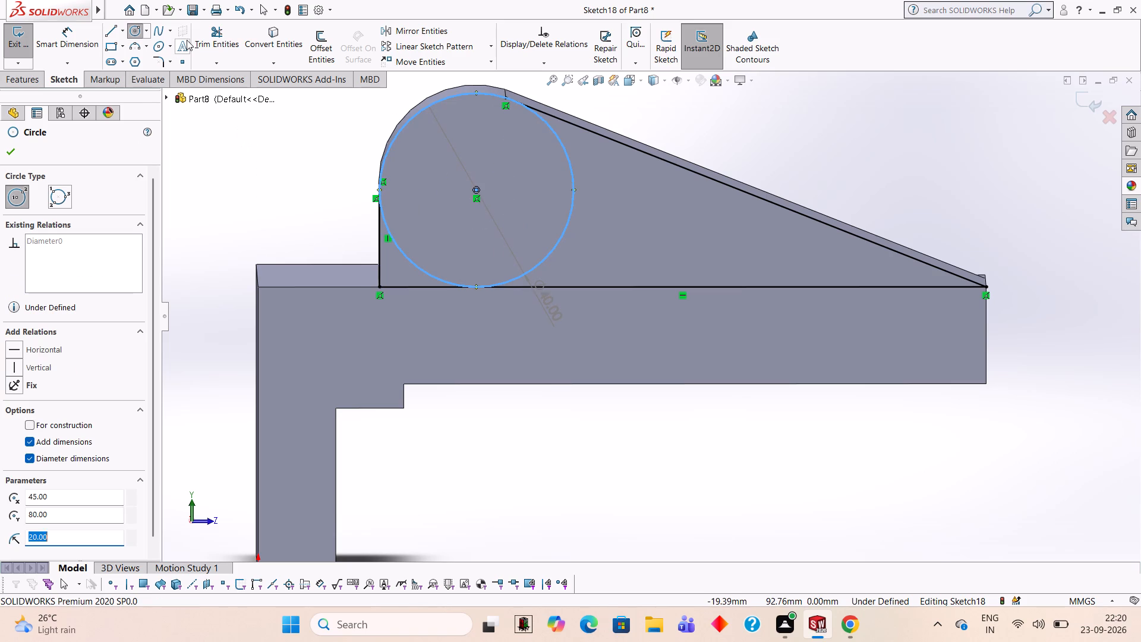
{"action": "left_click", "coordinate": [211, 36]}
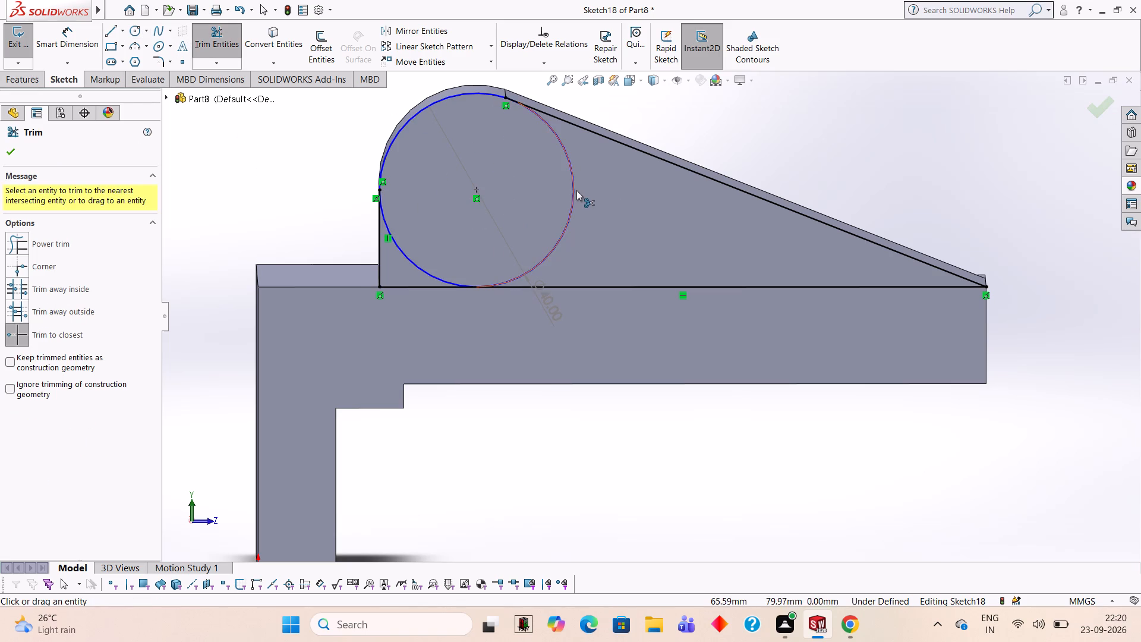
{"action": "left_click", "coordinate": [576, 190]}
{"action": "left_click", "coordinate": [414, 265]}
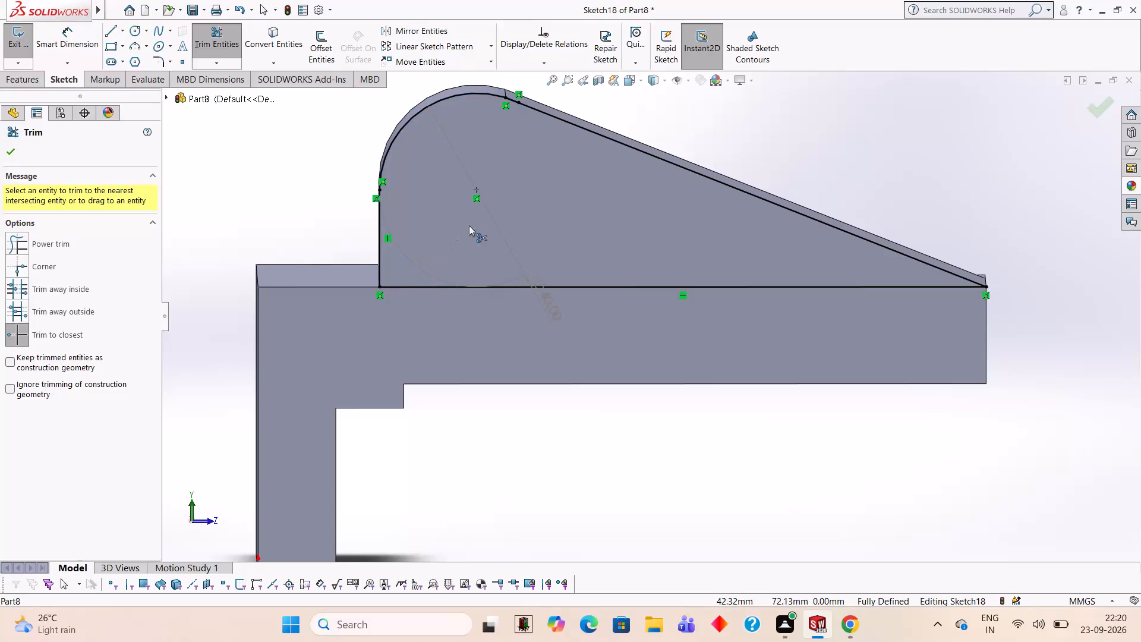
Cut the closed wedge-shaped region 12 mm deep with a blind Cut-Extrude, selecting the region as the contour.
{"action": "left_click", "coordinate": [26, 81]}
{"action": "left_click", "coordinate": [195, 40]}
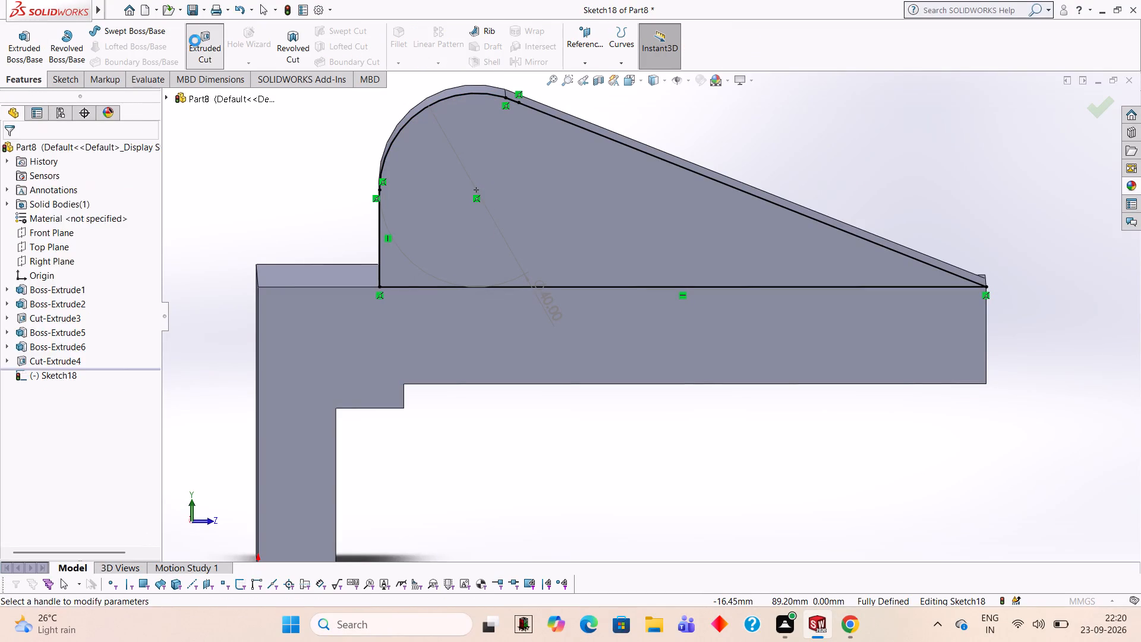
{"action": "left_click", "coordinate": [535, 137]}
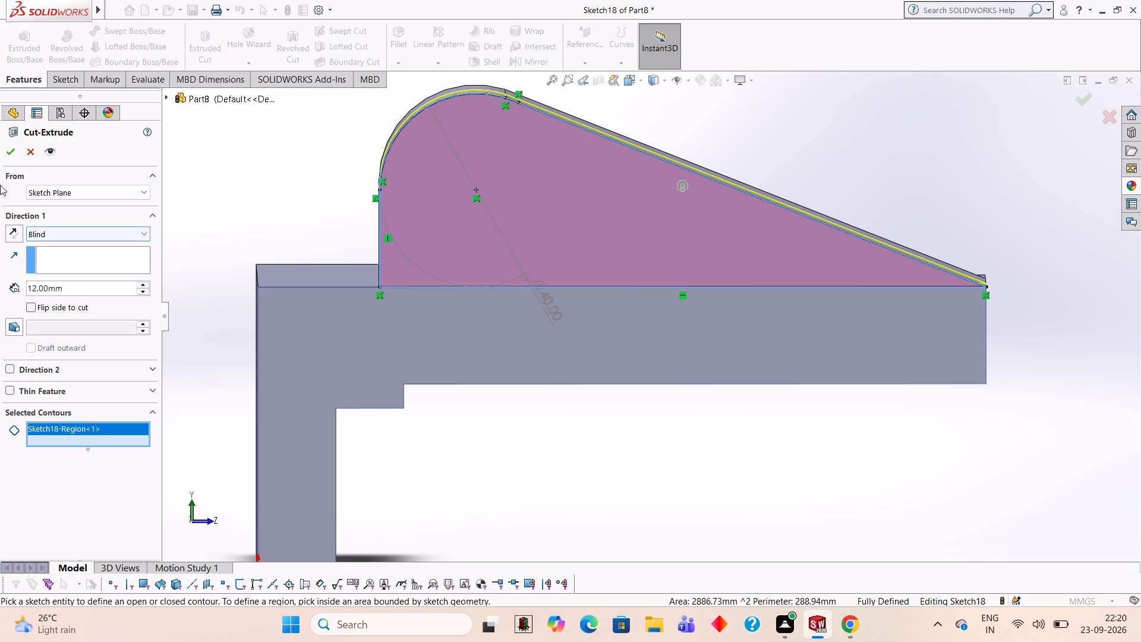
{"action": "left_click", "coordinate": [15, 150]}
{"action": "left_click", "coordinate": [792, 143]}
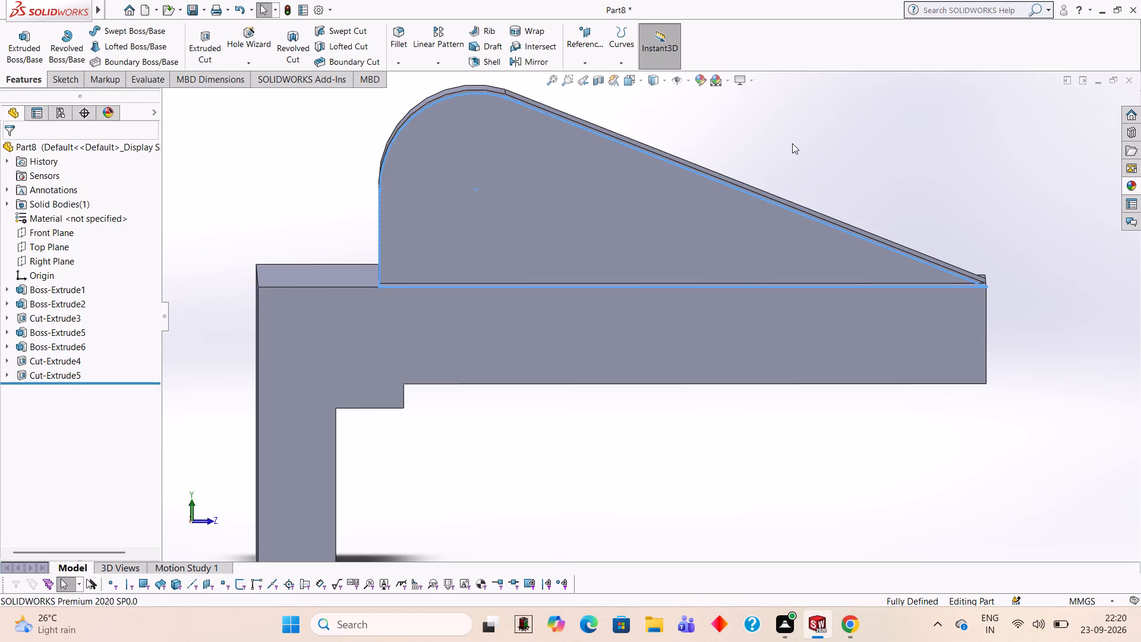
Sketch a 20 mm diameter circle on the wedge's opposite side face, concentric with its rounded top.
{"action": "middle_click_drag", "start_coordinate": [806, 149], "coordinate": [724, 247]}
{"action": "scroll", "coordinate": [721, 239], "scroll_direction": "up", "scroll_amount": 1}
{"action": "middle_click_drag", "start_coordinate": [721, 239], "coordinate": [655, 217]}
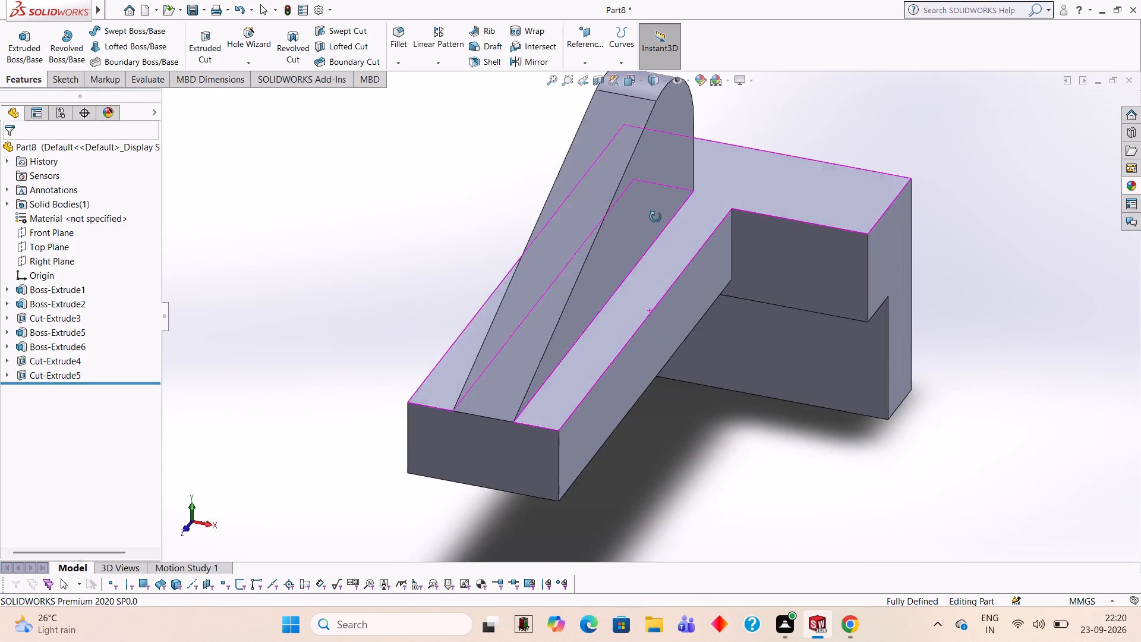
{"action": "middle_click_drag", "start_coordinate": [655, 217], "coordinate": [642, 192]}
{"action": "scroll", "coordinate": [653, 181], "scroll_direction": "up", "scroll_amount": 1}
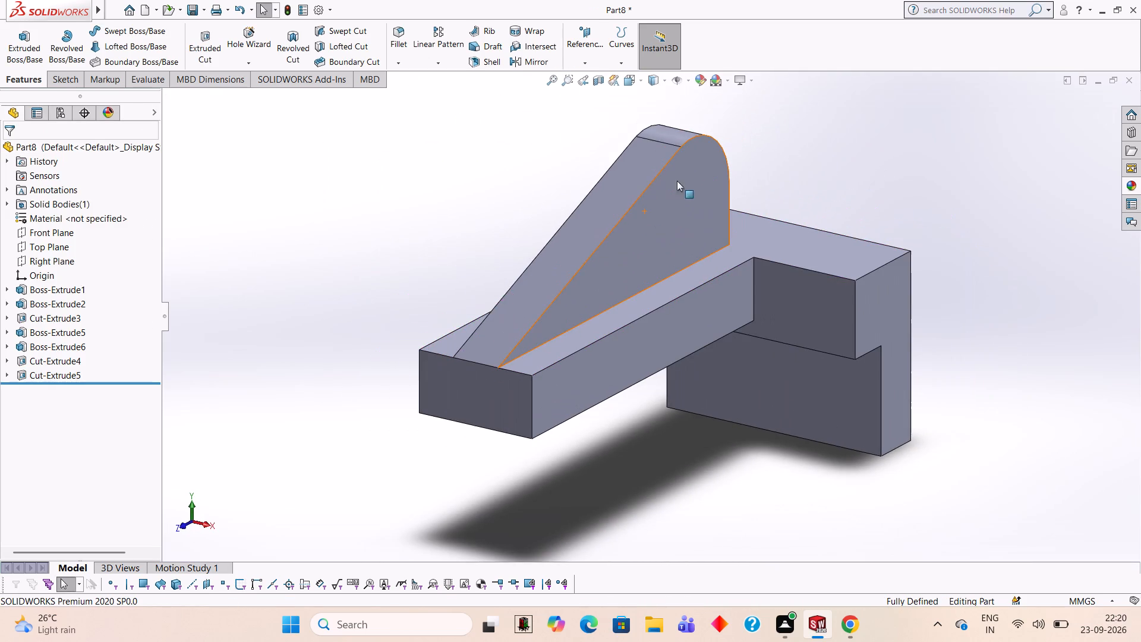
{"action": "middle_click_drag", "start_coordinate": [957, 180], "coordinate": [889, 183]}
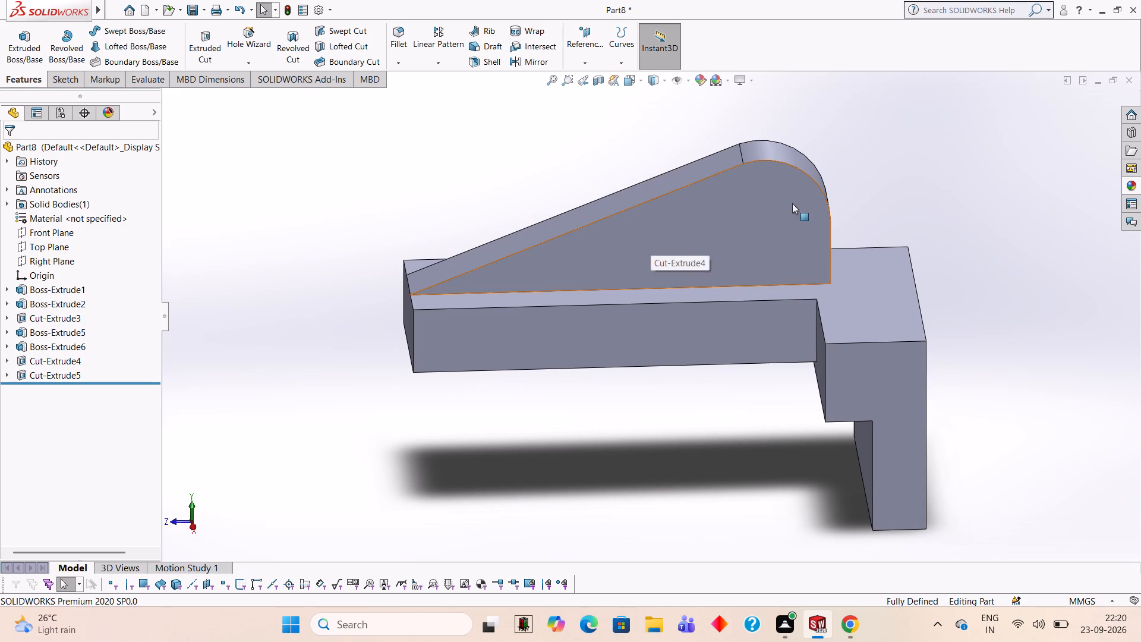
{"action": "left_click", "coordinate": [755, 203]}
{"action": "left_click", "coordinate": [807, 169]}
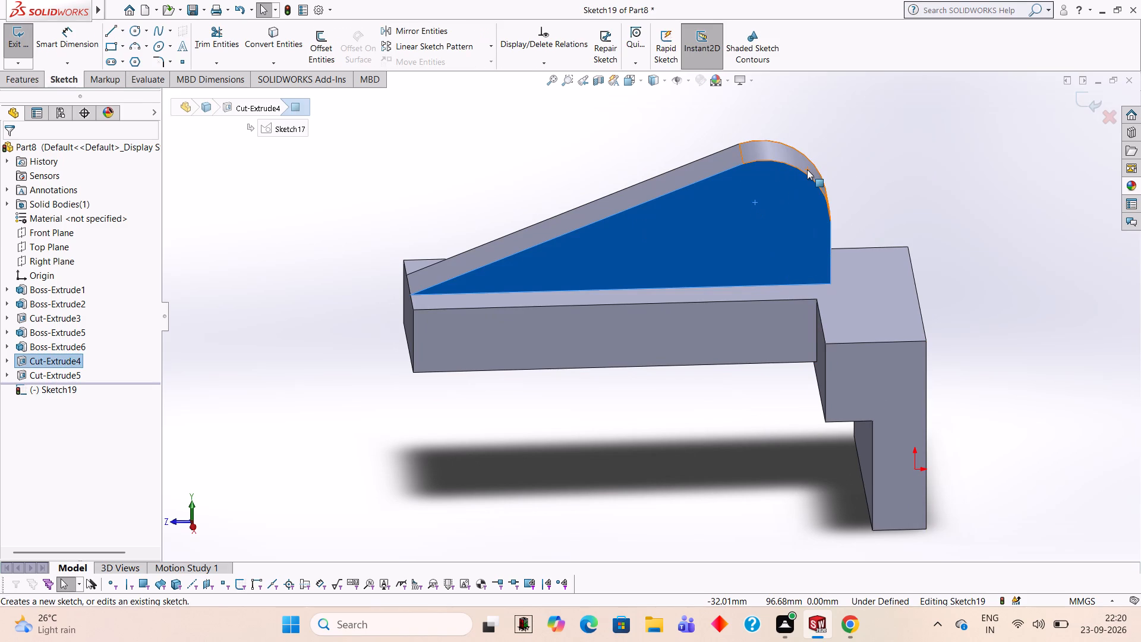
{"action": "key", "text": "ctrl+8"}
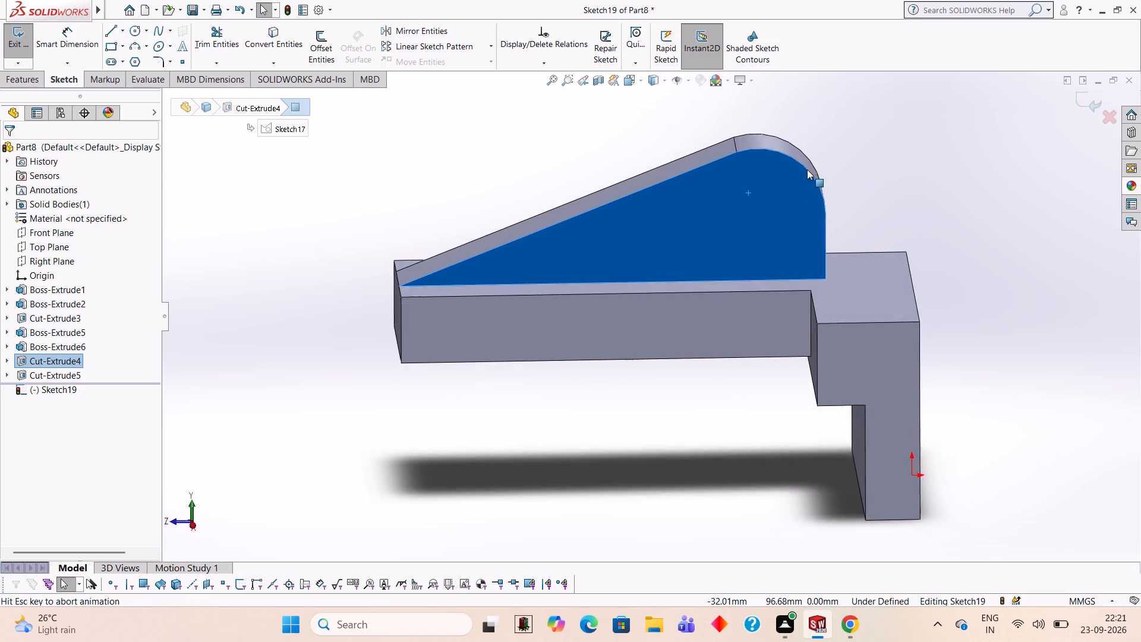
{"action": "left_click", "coordinate": [137, 32]}
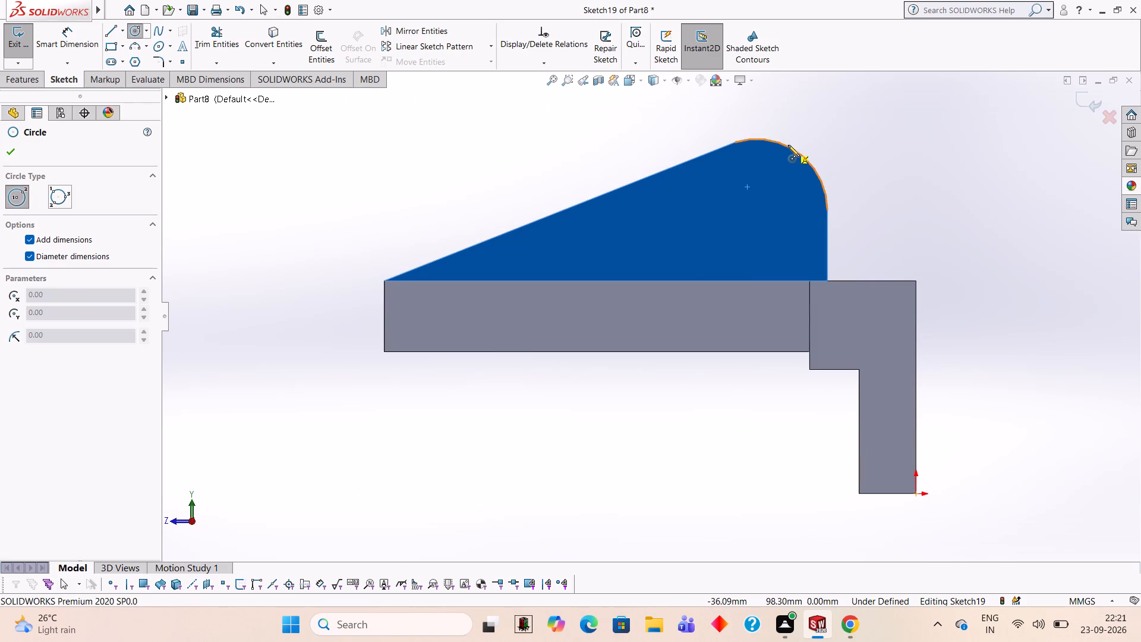
{"action": "left_click", "coordinate": [754, 210]}
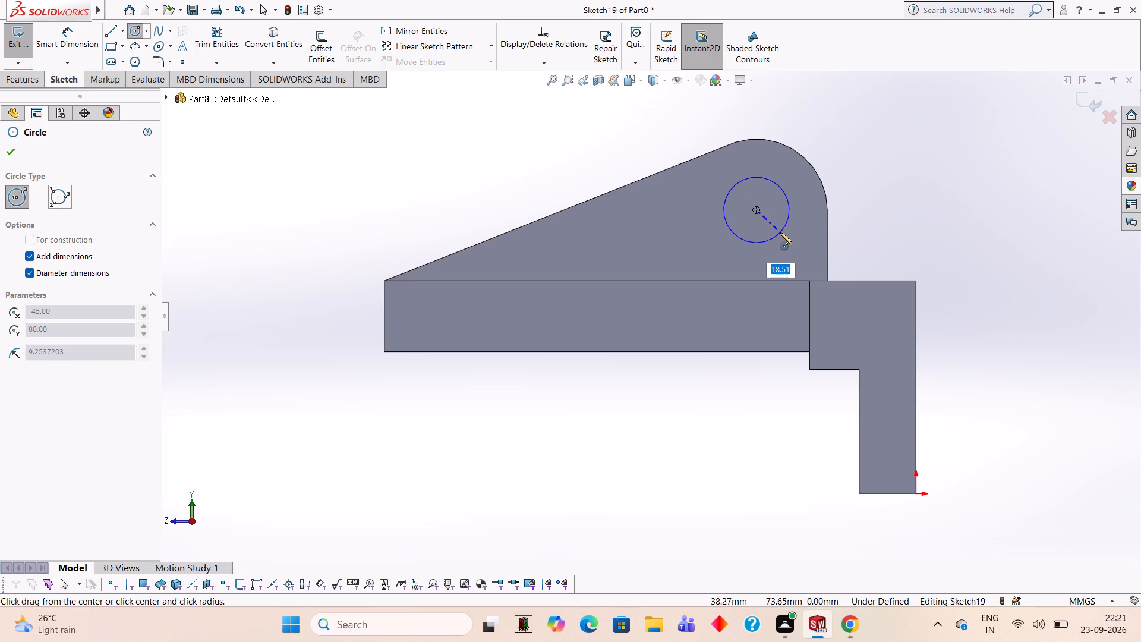
{"action": "type", "text": "20"}
{"action": "key", "text": "Return"}
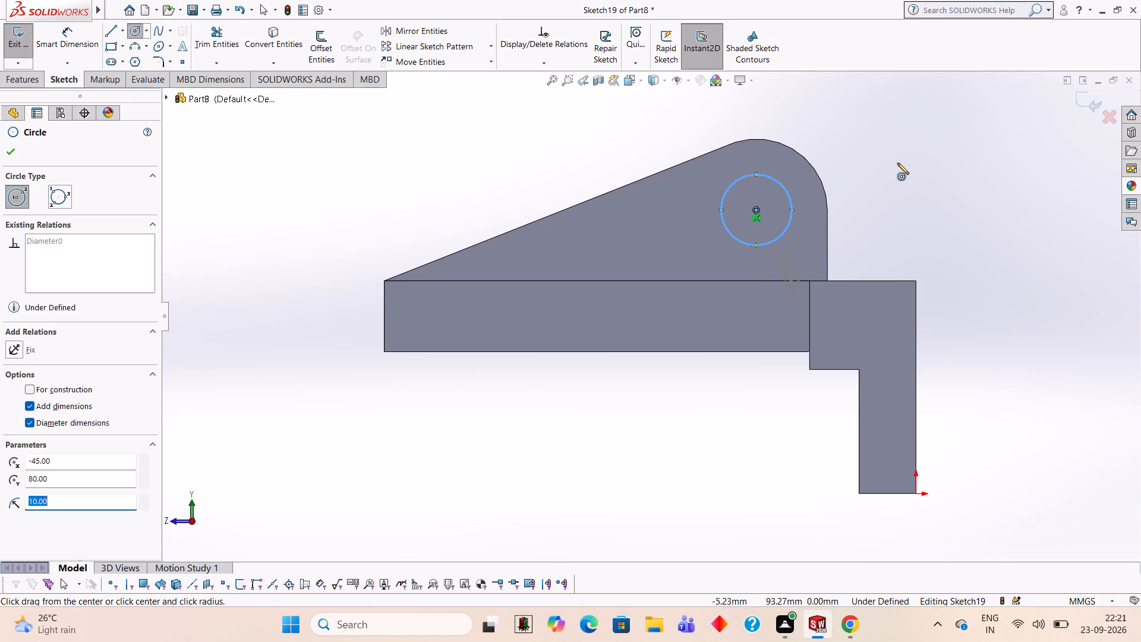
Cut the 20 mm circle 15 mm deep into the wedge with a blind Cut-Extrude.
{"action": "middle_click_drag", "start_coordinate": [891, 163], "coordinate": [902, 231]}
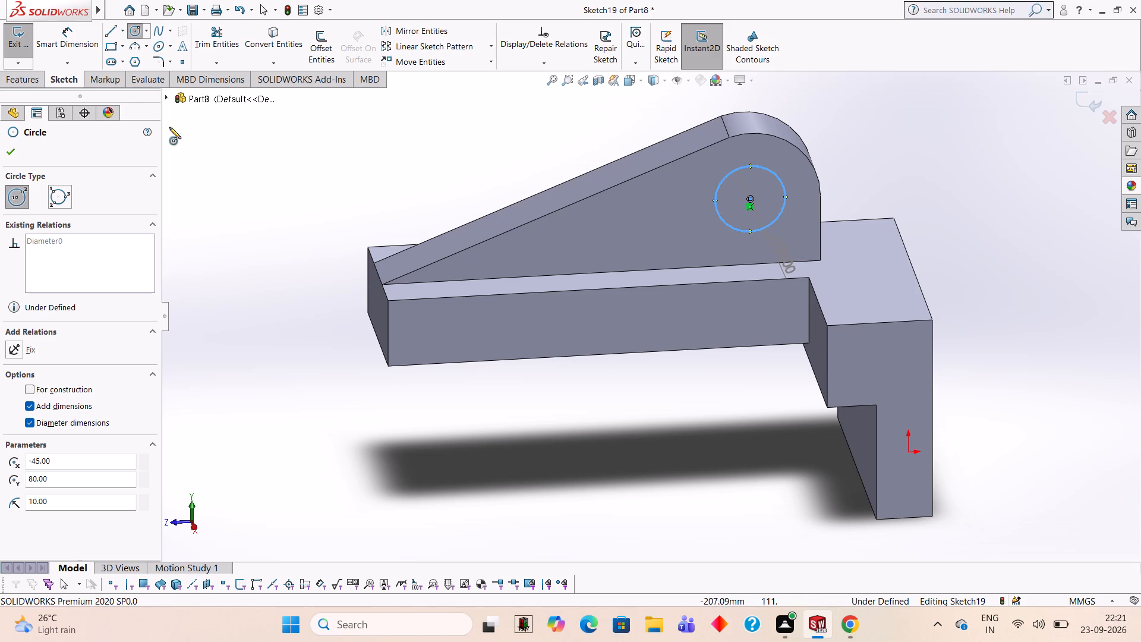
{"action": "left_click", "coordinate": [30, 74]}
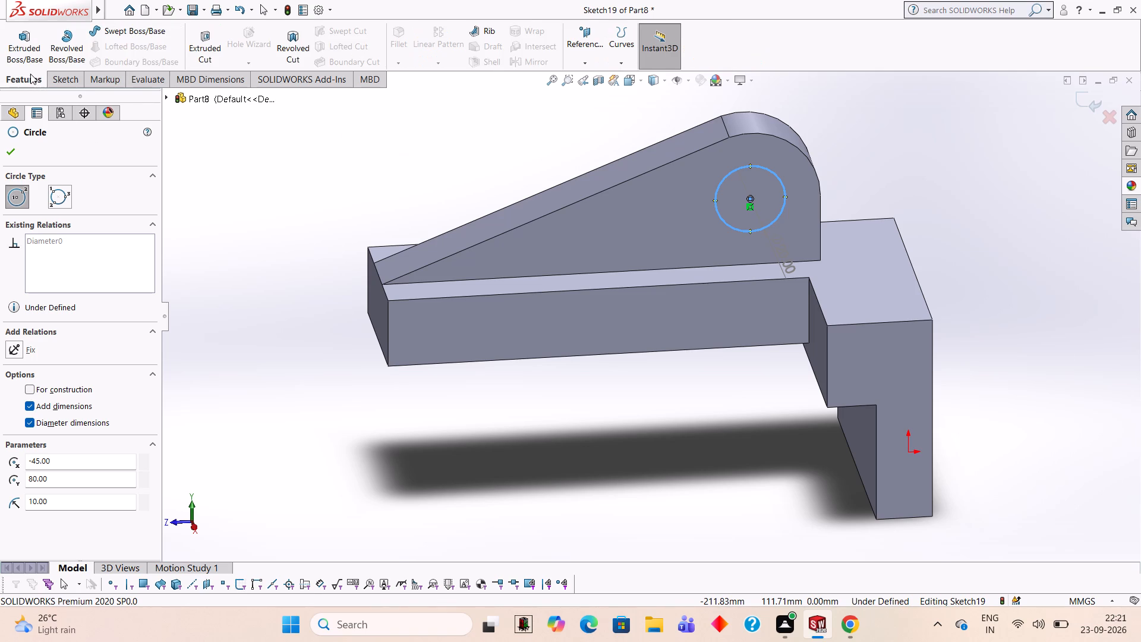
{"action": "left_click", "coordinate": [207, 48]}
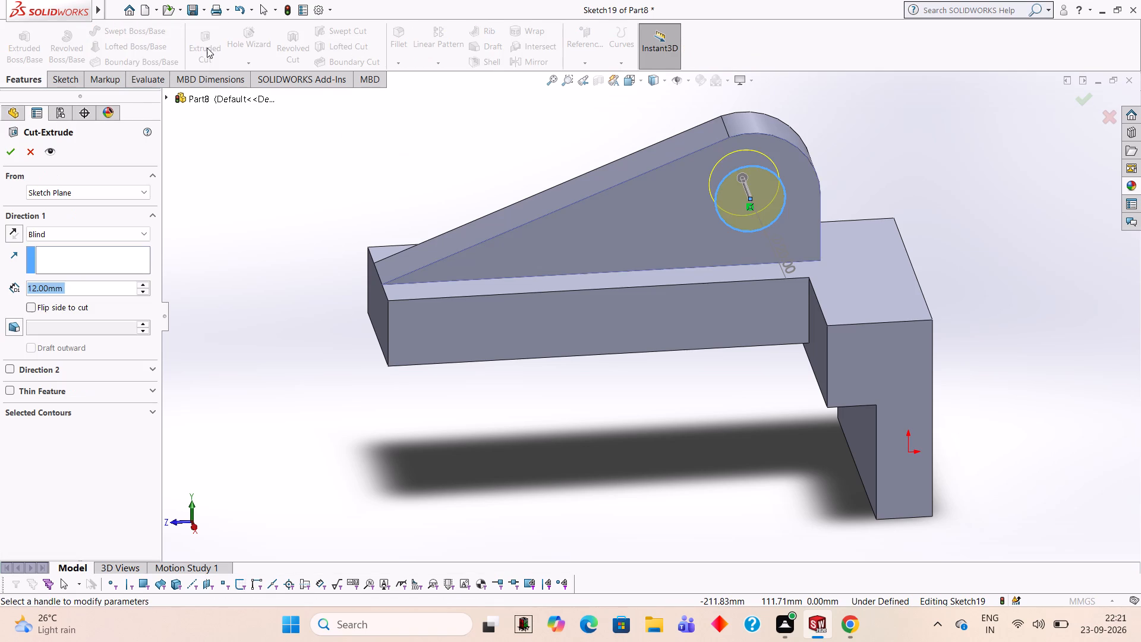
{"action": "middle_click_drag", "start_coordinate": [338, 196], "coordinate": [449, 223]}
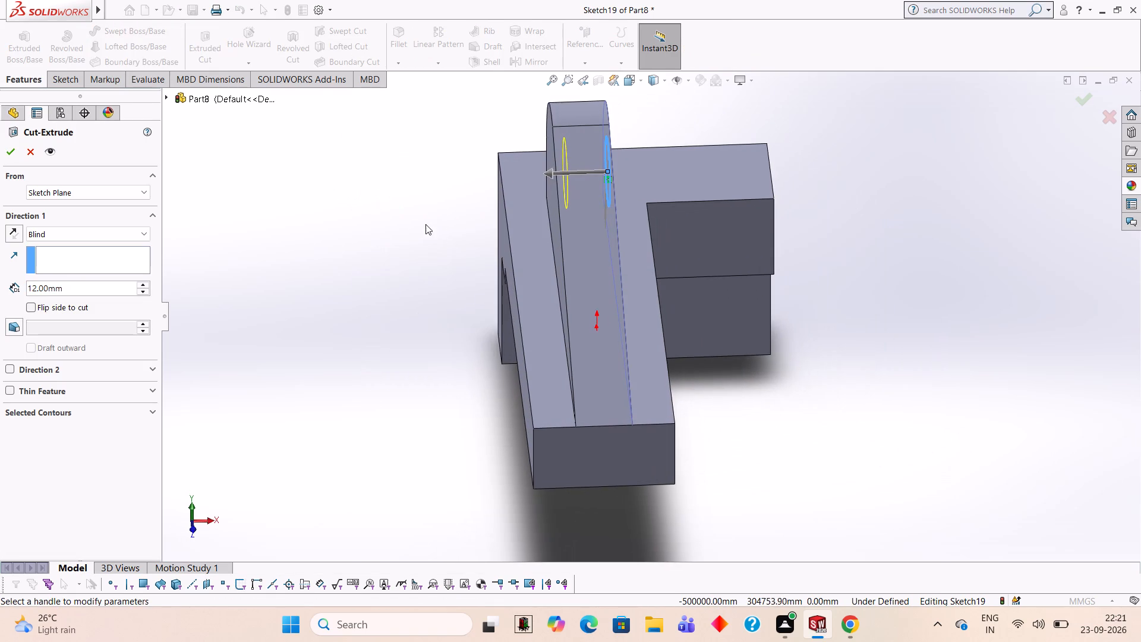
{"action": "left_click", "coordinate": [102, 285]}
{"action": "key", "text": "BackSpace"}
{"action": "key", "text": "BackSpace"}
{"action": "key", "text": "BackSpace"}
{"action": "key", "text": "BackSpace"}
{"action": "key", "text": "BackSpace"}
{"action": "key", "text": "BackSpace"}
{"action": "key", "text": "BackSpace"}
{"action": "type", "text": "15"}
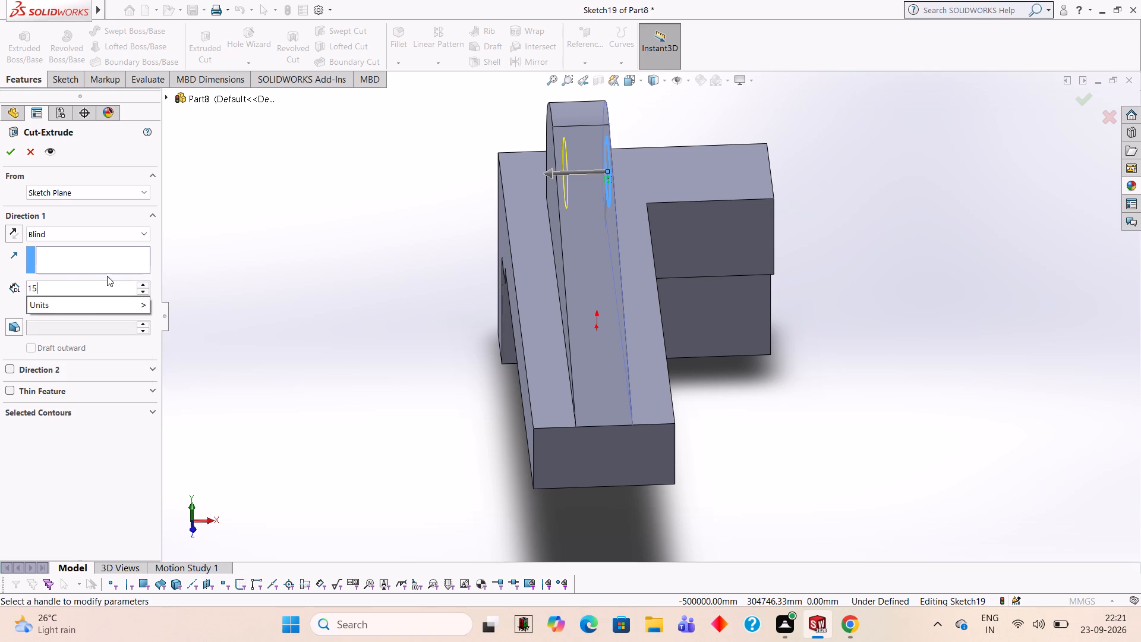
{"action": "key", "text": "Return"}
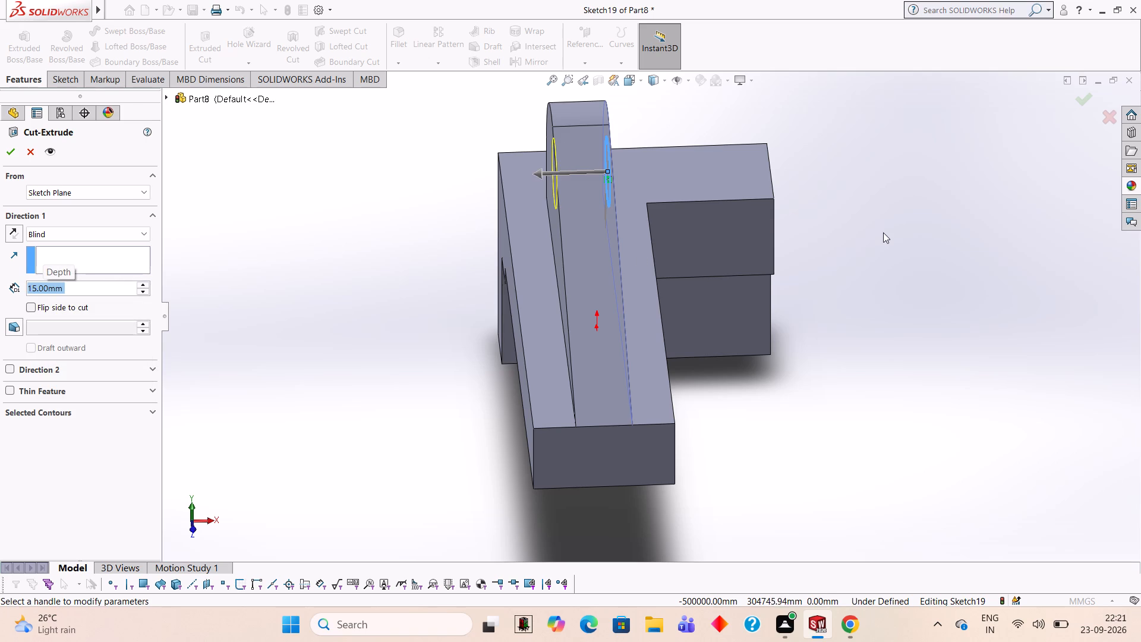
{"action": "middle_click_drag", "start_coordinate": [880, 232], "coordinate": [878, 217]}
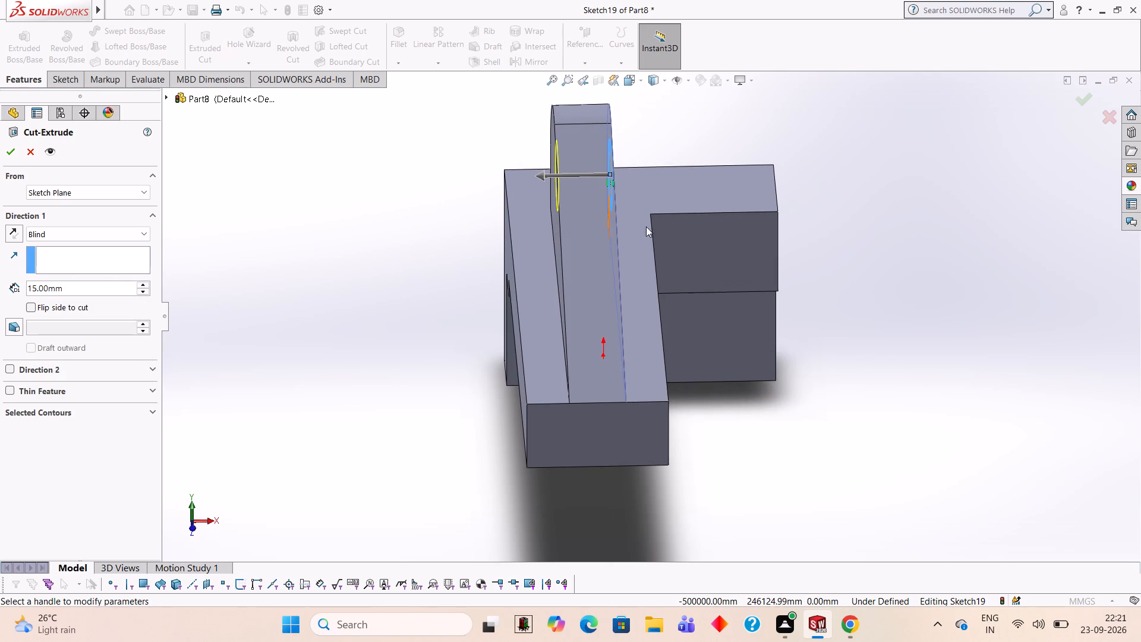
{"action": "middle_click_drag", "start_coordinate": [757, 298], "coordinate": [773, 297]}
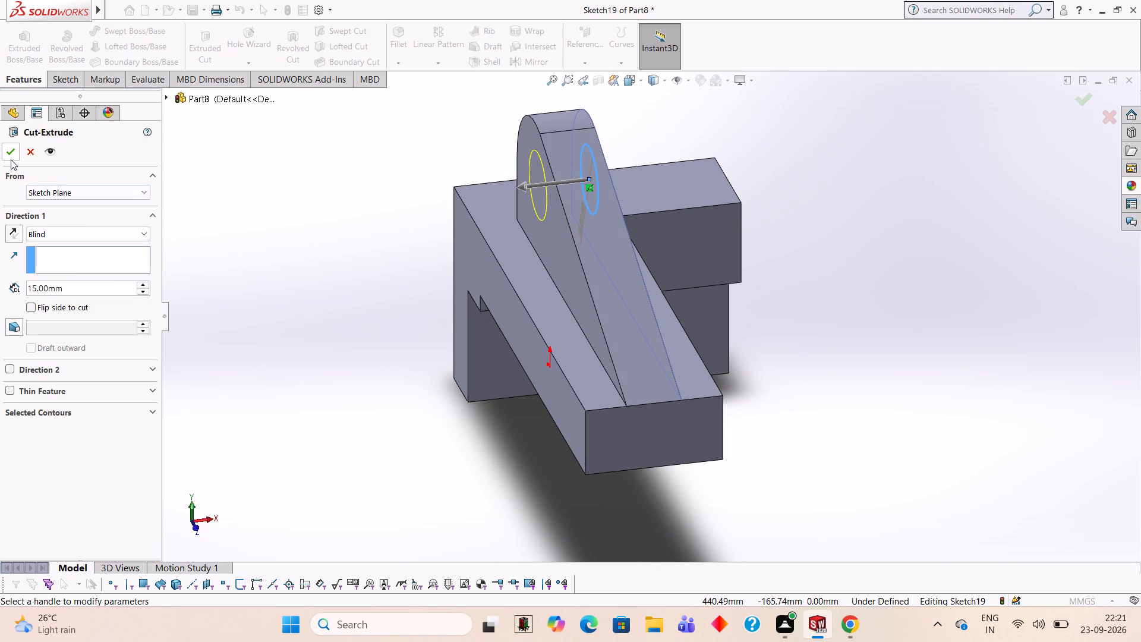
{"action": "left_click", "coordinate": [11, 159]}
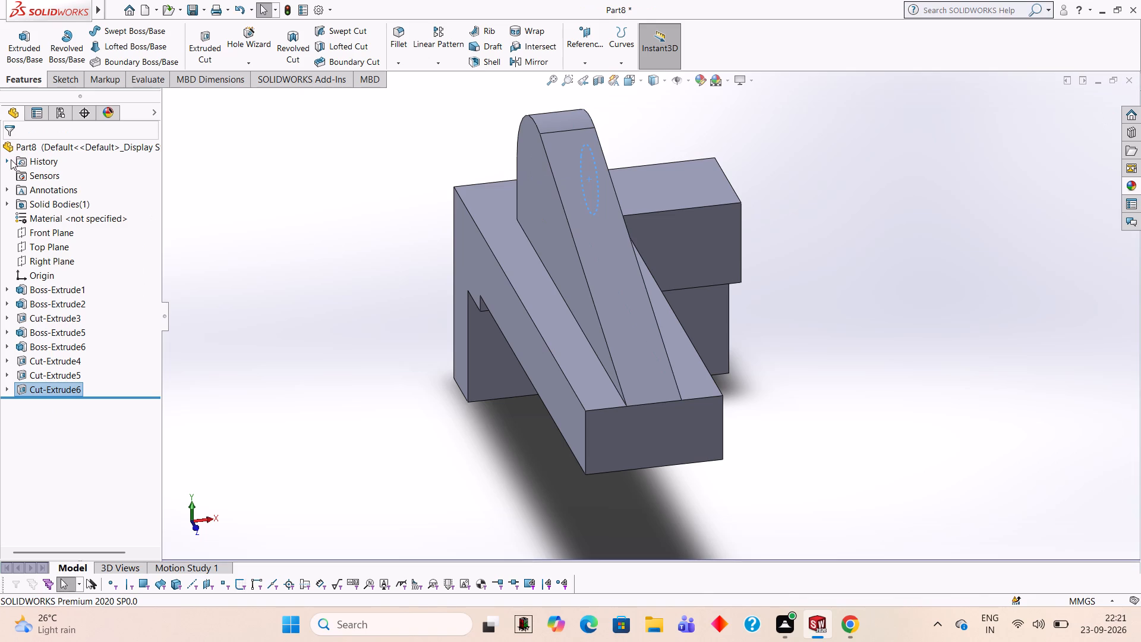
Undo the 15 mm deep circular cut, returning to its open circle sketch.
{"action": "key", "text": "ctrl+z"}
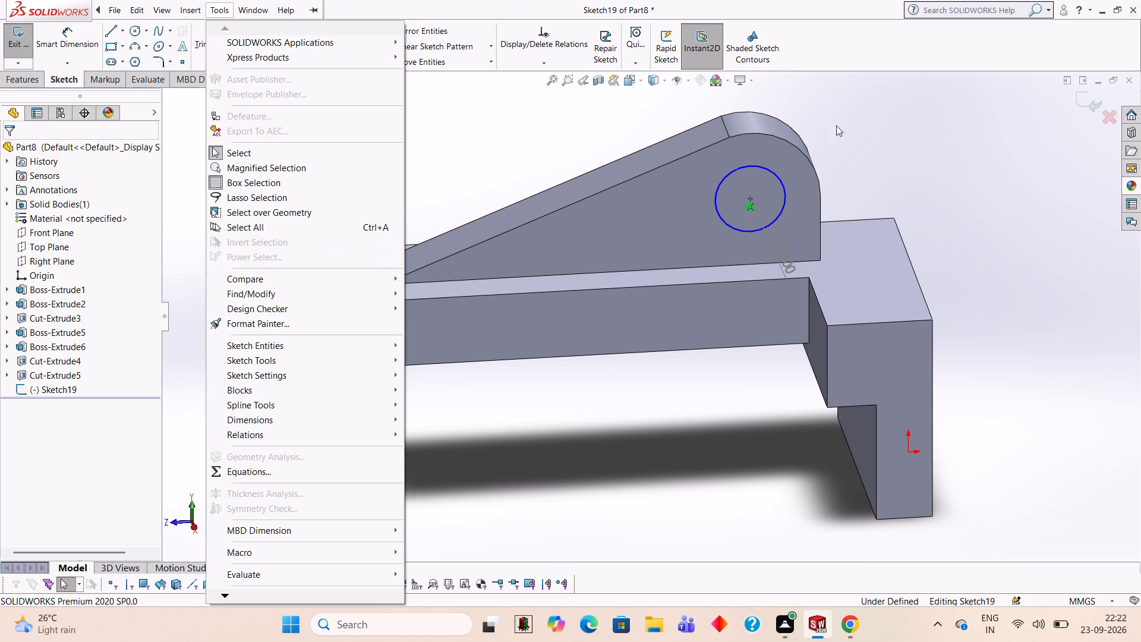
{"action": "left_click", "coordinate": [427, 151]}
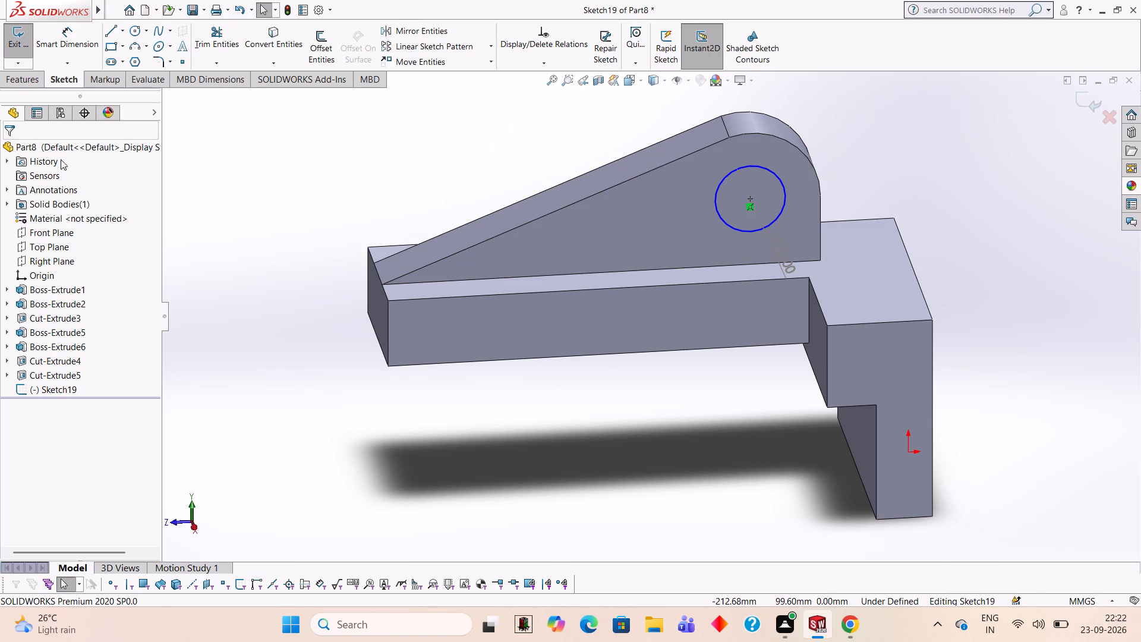
Cut the 20 mm circle 16 mm deep through the wedge with a blind Cut-Extrude.
{"action": "left_click", "coordinate": [26, 81]}
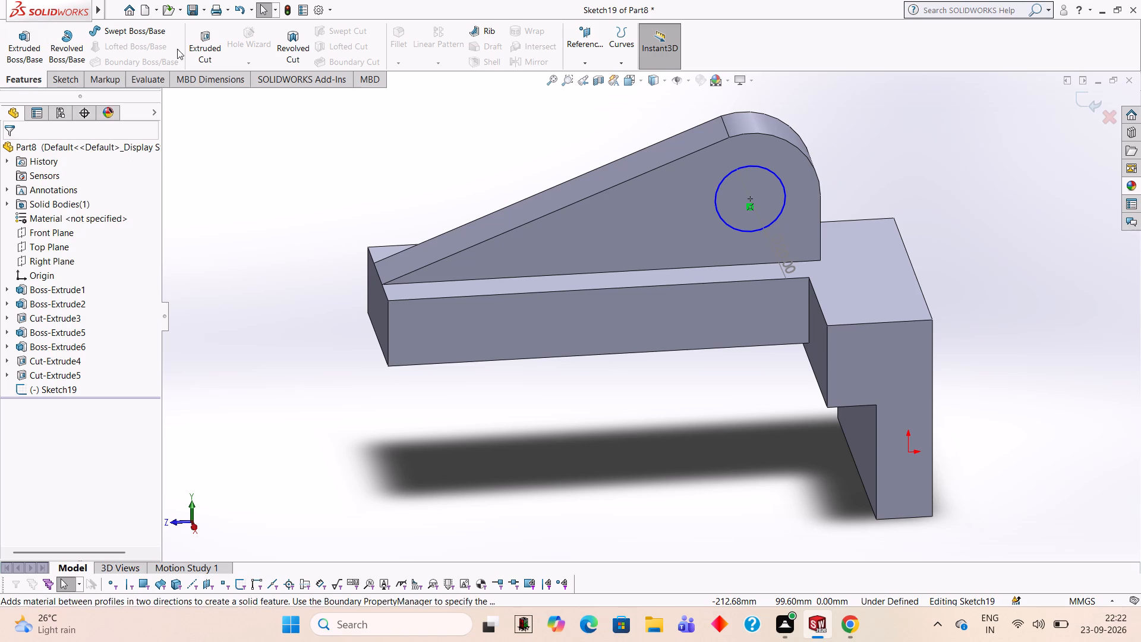
{"action": "left_click", "coordinate": [202, 42]}
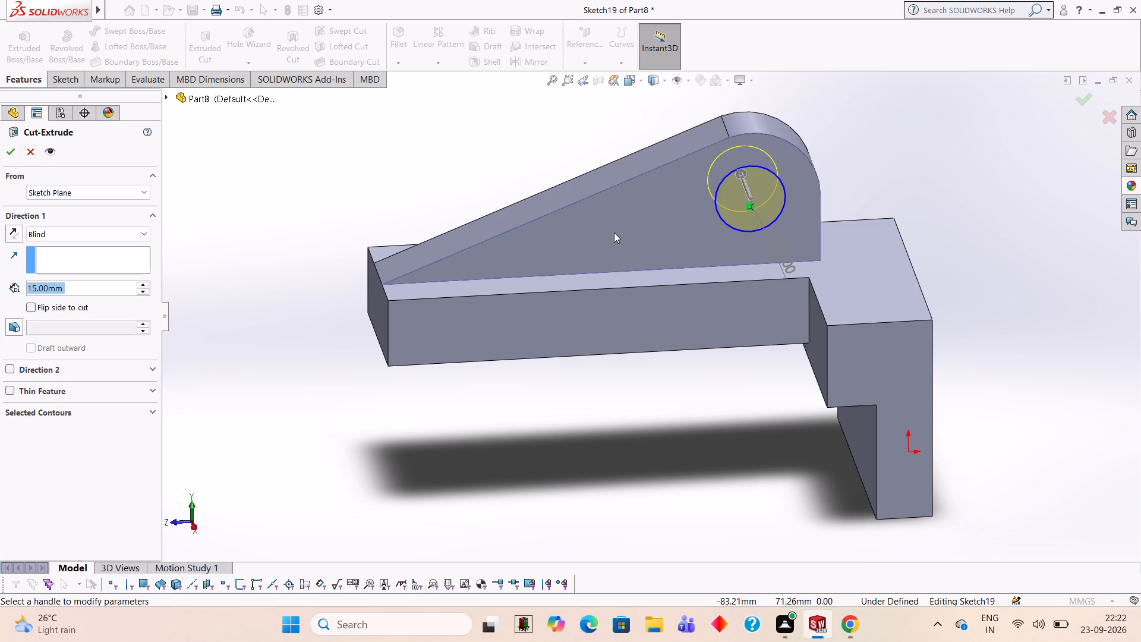
{"action": "middle_click_drag", "start_coordinate": [272, 231], "coordinate": [386, 262]}
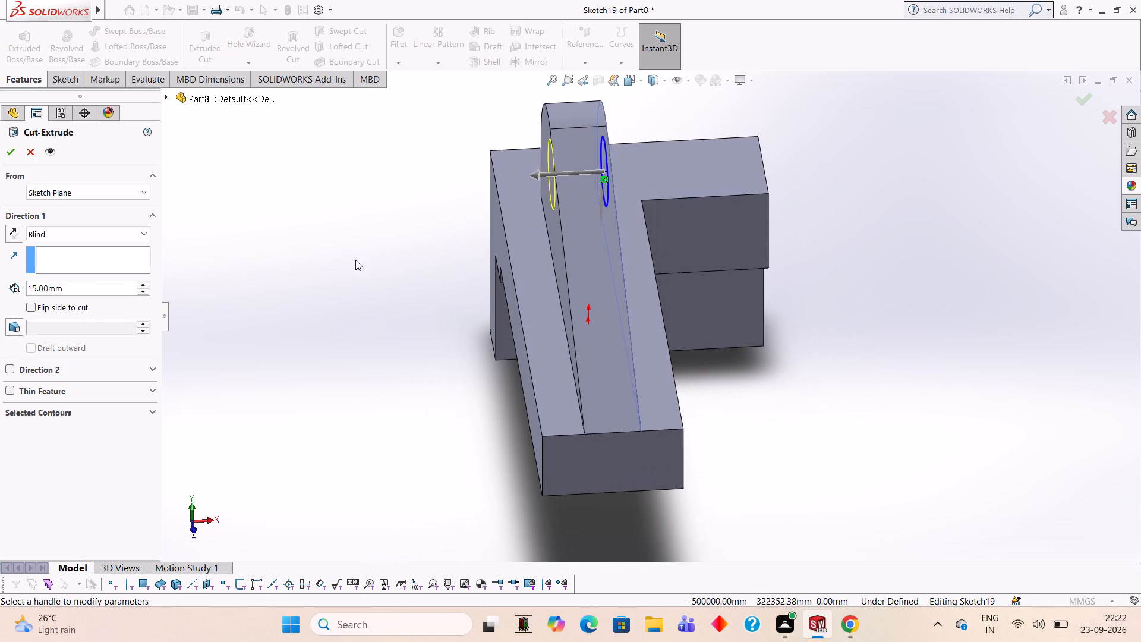
{"action": "left_click", "coordinate": [99, 295]}
{"action": "key", "text": "BackSpace"}
{"action": "key", "text": "BackSpace"}
{"action": "key", "text": "BackSpace"}
{"action": "key", "text": "BackSpace"}
{"action": "key", "text": "BackSpace"}
{"action": "key", "text": "BackSpace"}
{"action": "key", "text": "BackSpace"}
{"action": "type", "text": "16"}
{"action": "key", "text": "Return"}
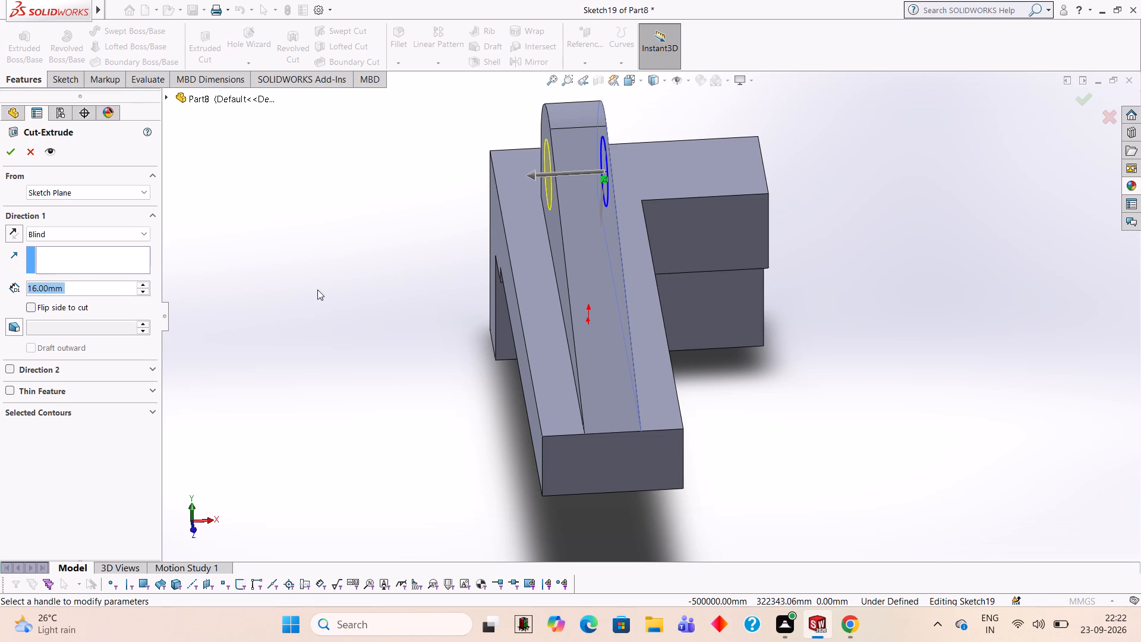
{"action": "middle_click_drag", "start_coordinate": [733, 272], "coordinate": [722, 297]}
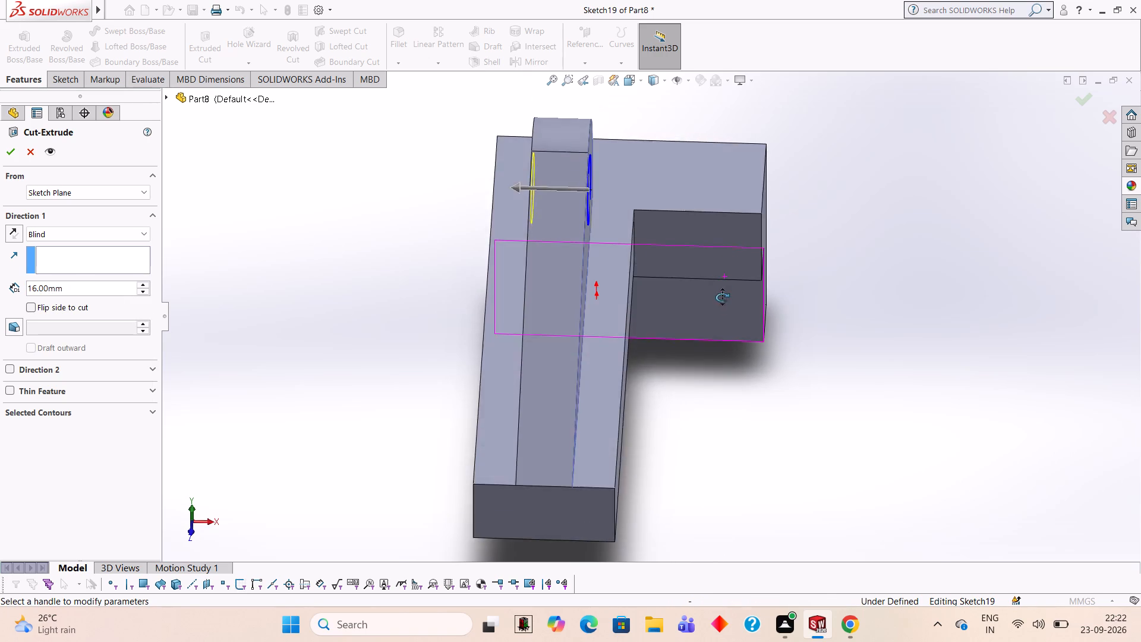
{"action": "middle_click_drag", "start_coordinate": [722, 297], "coordinate": [735, 297]}
{"action": "left_click", "coordinate": [3, 150]}
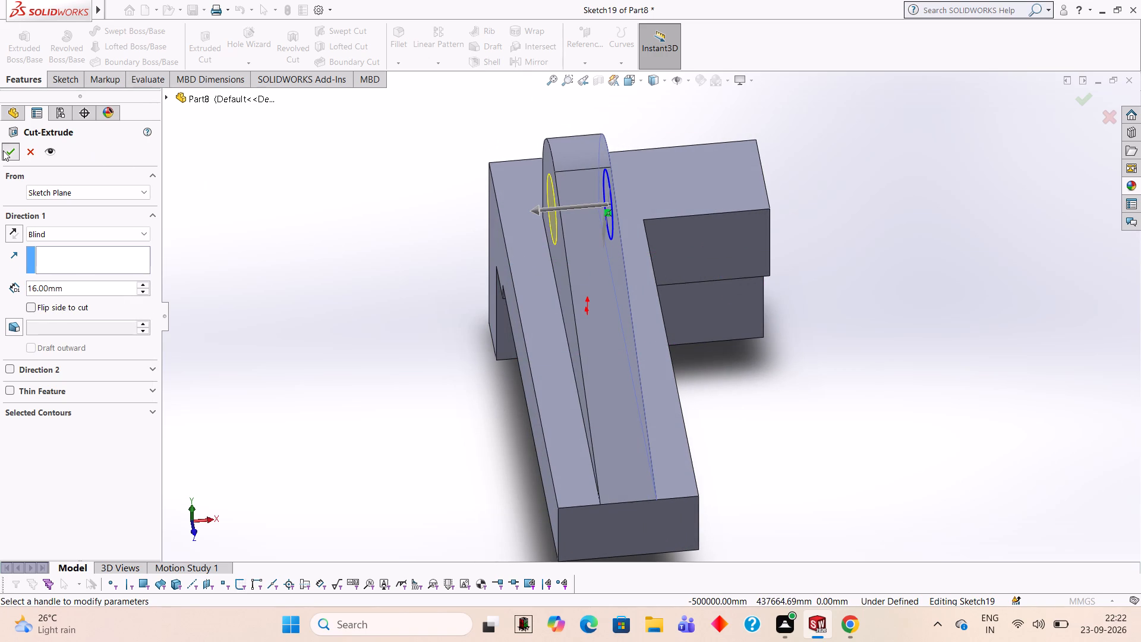
Examine the finished part from several sides, checking the hole through the wedge, the arm and the stepped end.
{"action": "left_click", "coordinate": [295, 210]}
{"action": "middle_click_drag", "start_coordinate": [296, 210], "coordinate": [374, 203]}
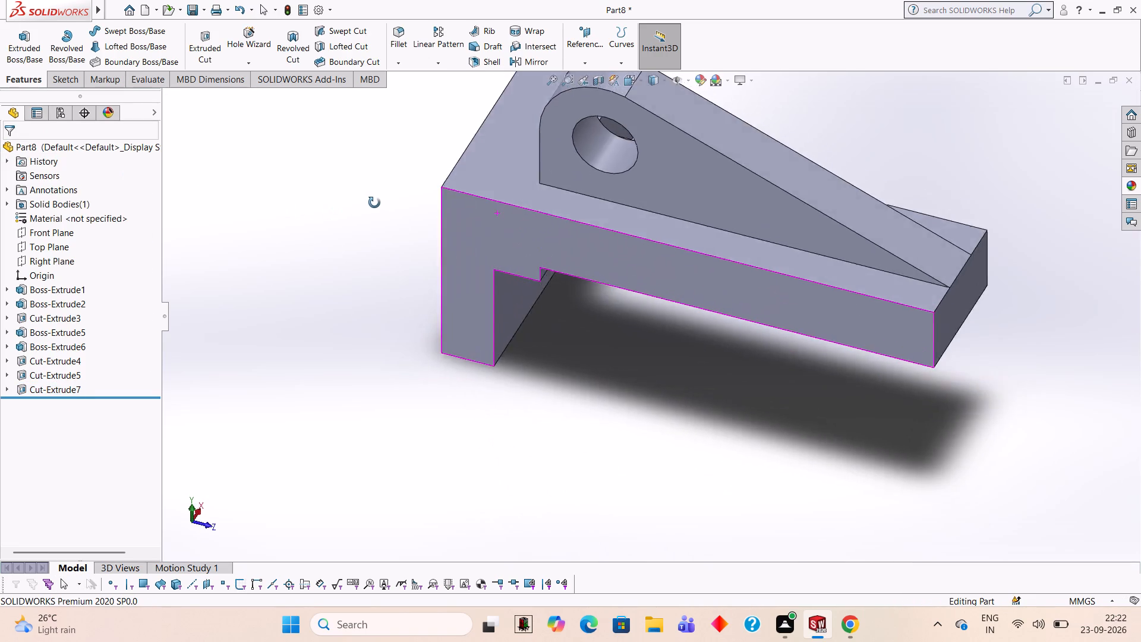
{"action": "middle_click_drag", "start_coordinate": [374, 203], "coordinate": [298, 180]}
{"action": "middle_click_drag", "start_coordinate": [871, 214], "coordinate": [796, 210]}
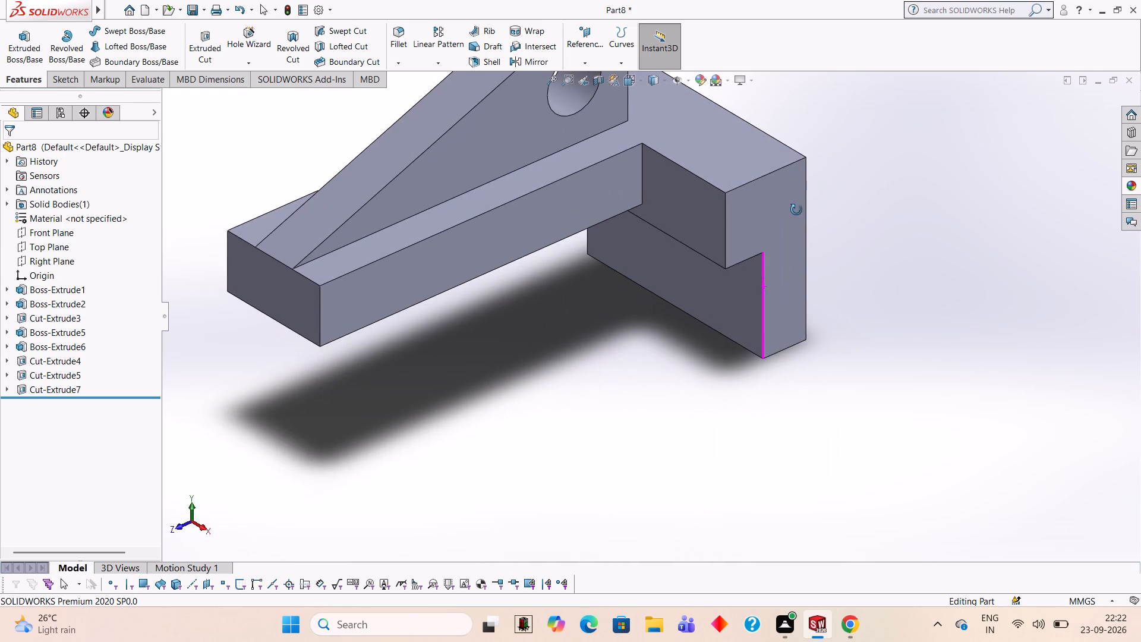
{"action": "middle_click_drag", "start_coordinate": [796, 210], "coordinate": [796, 211]}
{"action": "middle_click_drag", "start_coordinate": [852, 151], "coordinate": [848, 145]}
{"action": "scroll", "coordinate": [851, 143], "scroll_direction": "up", "scroll_amount": 3}
{"action": "middle_click_drag", "start_coordinate": [843, 212], "coordinate": [806, 217]}
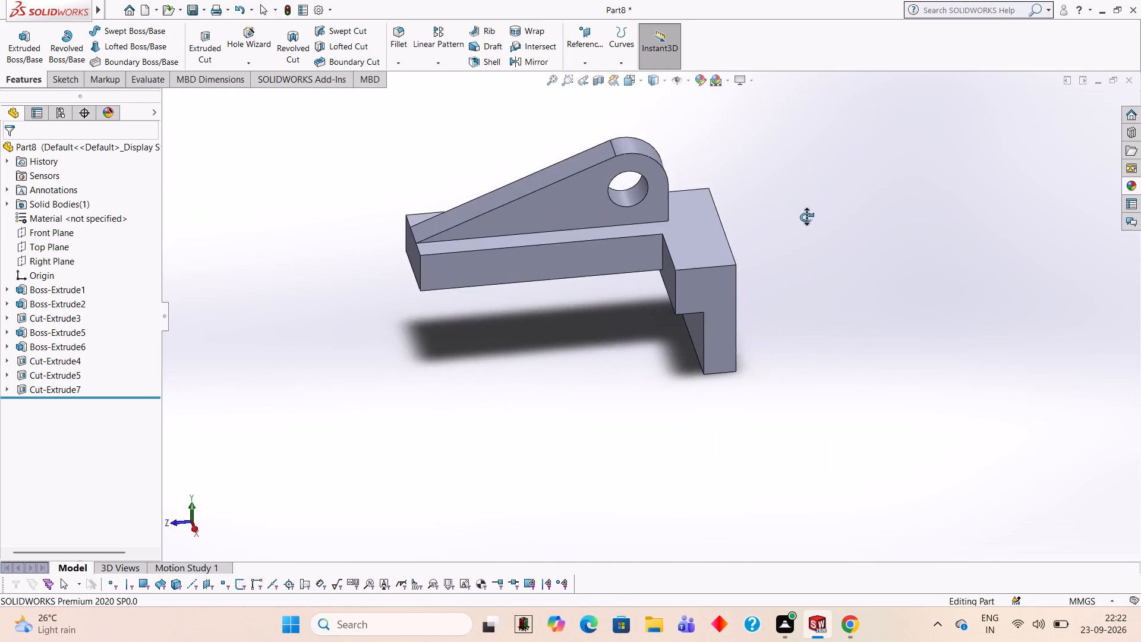
{"action": "middle_click_drag", "start_coordinate": [806, 217], "coordinate": [790, 191]}
{"action": "middle_click_drag", "start_coordinate": [800, 328], "coordinate": [812, 329]}
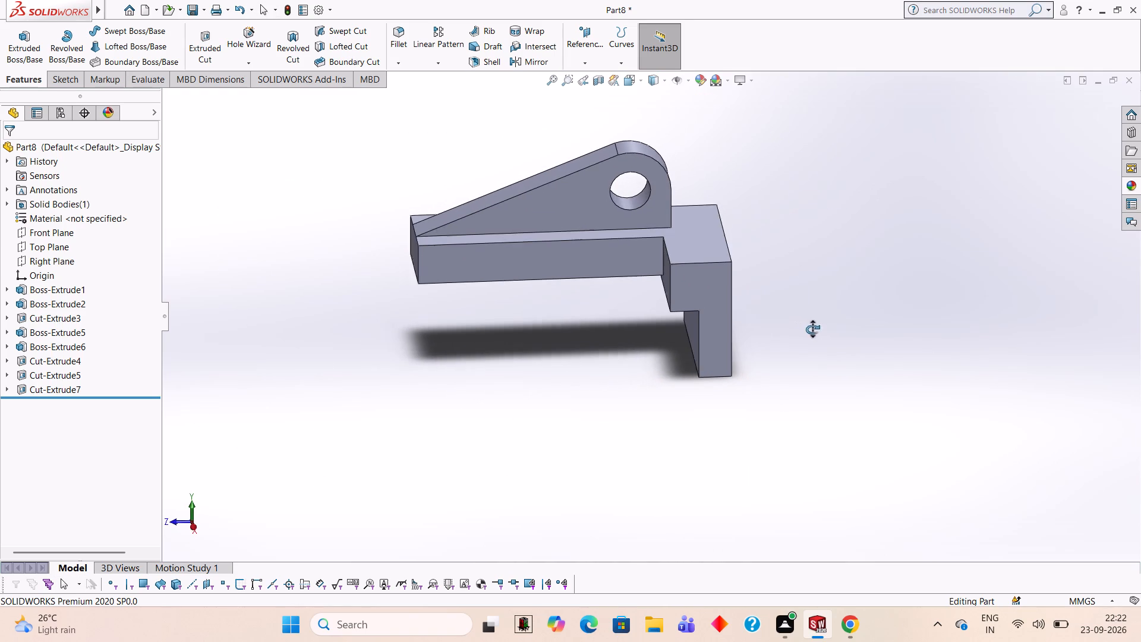
{"action": "middle_click_drag", "start_coordinate": [812, 329], "coordinate": [814, 329]}
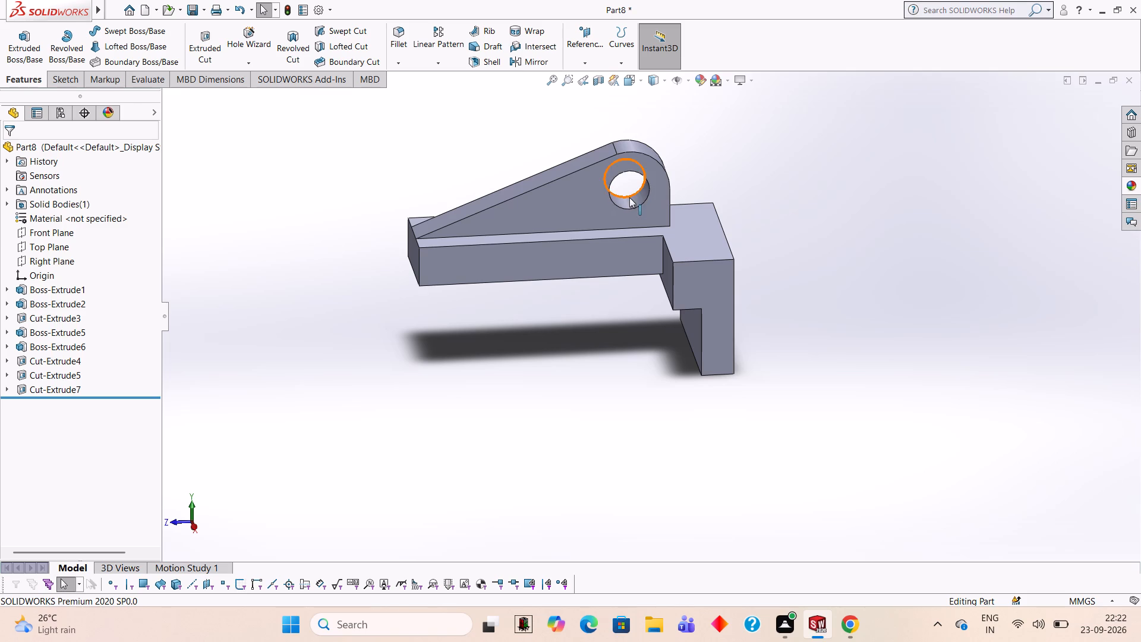
{"action": "scroll", "coordinate": [830, 203], "scroll_direction": "up", "scroll_amount": 2}
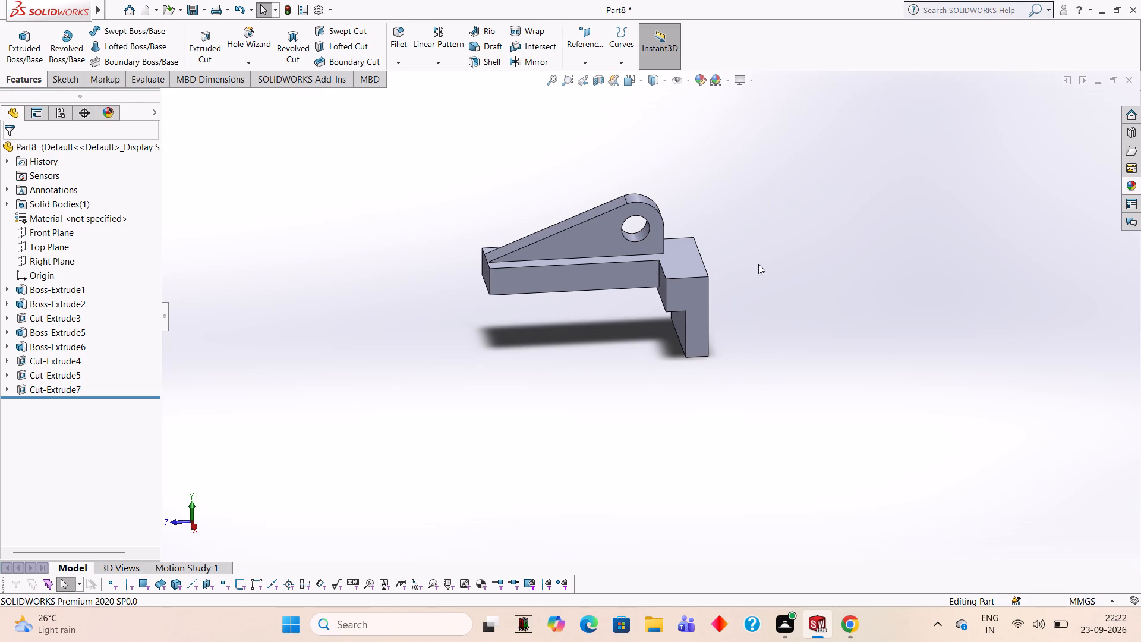
{"action": "scroll", "coordinate": [730, 298], "scroll_direction": "down", "scroll_amount": 2}
{"action": "scroll", "coordinate": [549, 105], "scroll_direction": "down", "scroll_amount": 2}
{"action": "scroll", "coordinate": [647, 459], "scroll_direction": "up", "scroll_amount": 1}
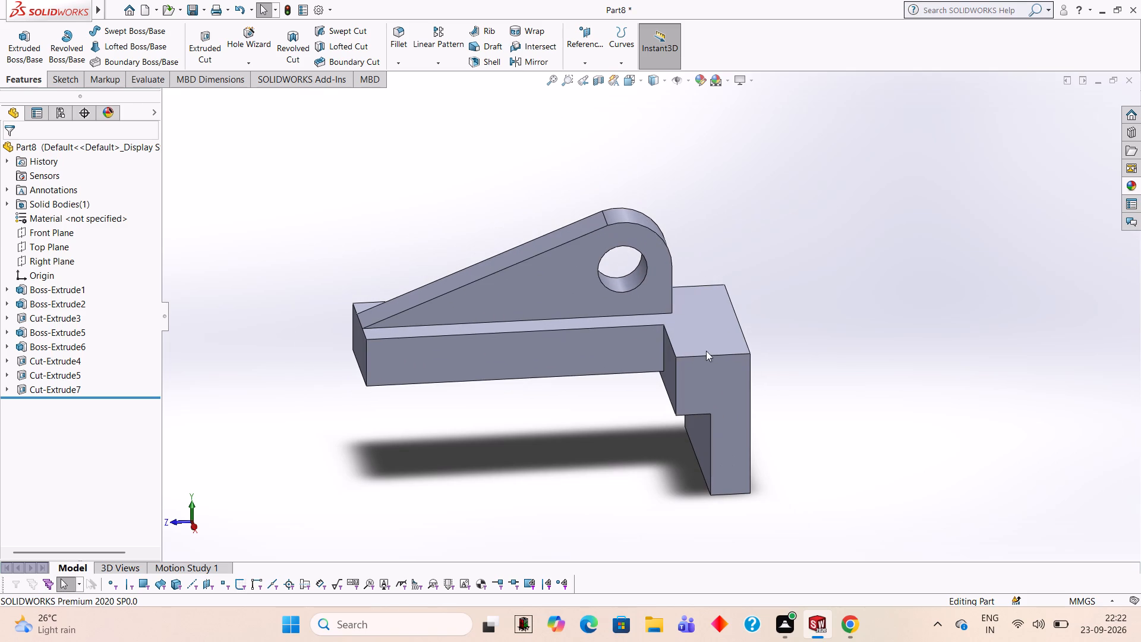
{"action": "middle_click_drag", "start_coordinate": [840, 322], "coordinate": [857, 328]}
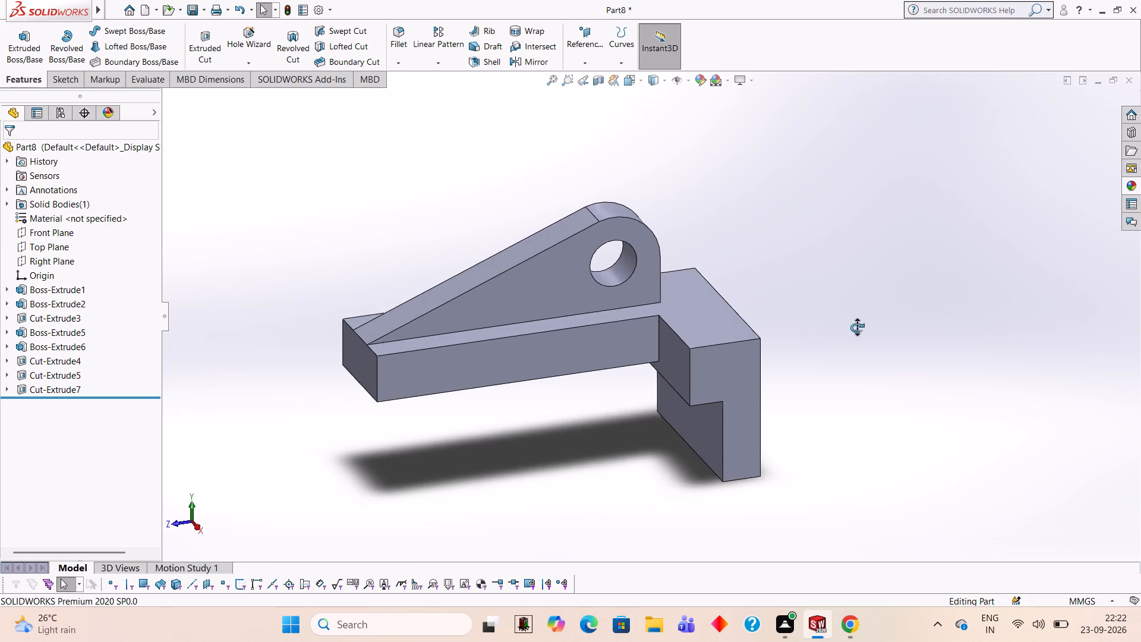
{"action": "middle_click_drag", "start_coordinate": [857, 328], "coordinate": [863, 337]}
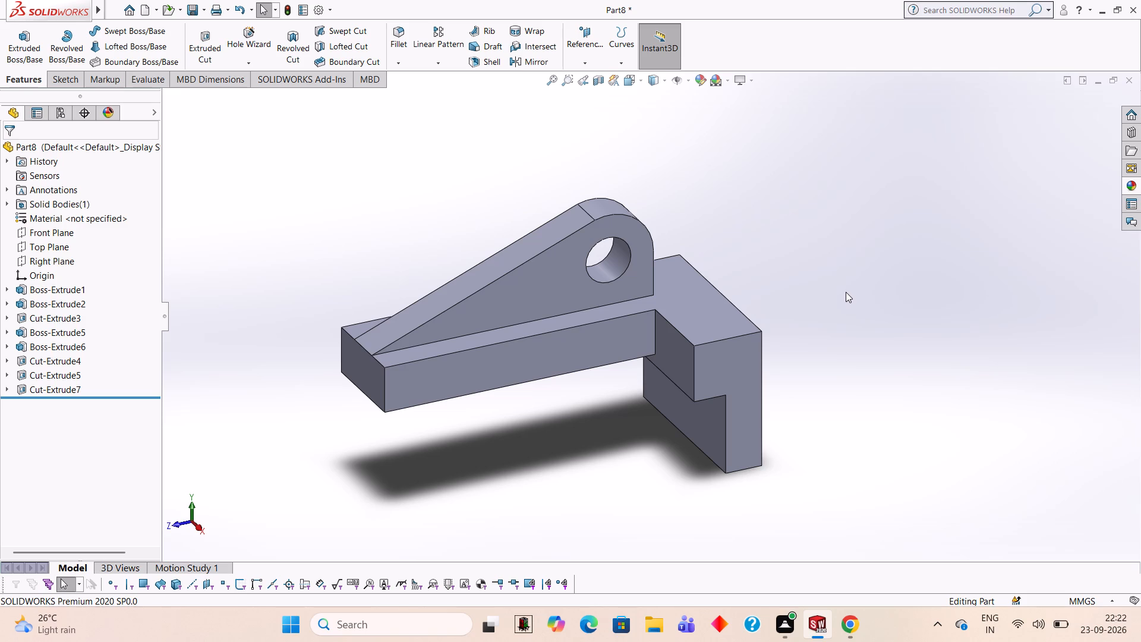
{"action": "middle_click_drag", "start_coordinate": [841, 295], "coordinate": [832, 298]}
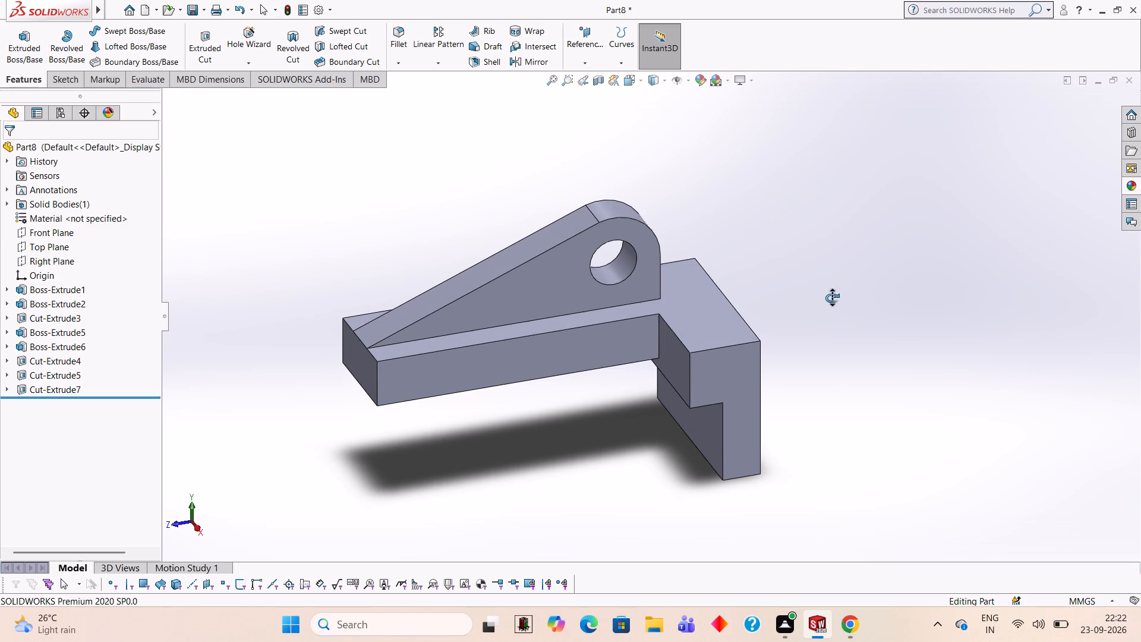
{"action": "middle_click_drag", "start_coordinate": [832, 298], "coordinate": [833, 298]}
{"action": "scroll", "coordinate": [833, 298], "scroll_direction": "down", "scroll_amount": 1}
{"action": "middle_click", "coordinate": [833, 298]}
{"action": "scroll", "coordinate": [833, 298], "scroll_direction": "up", "scroll_amount": 1}
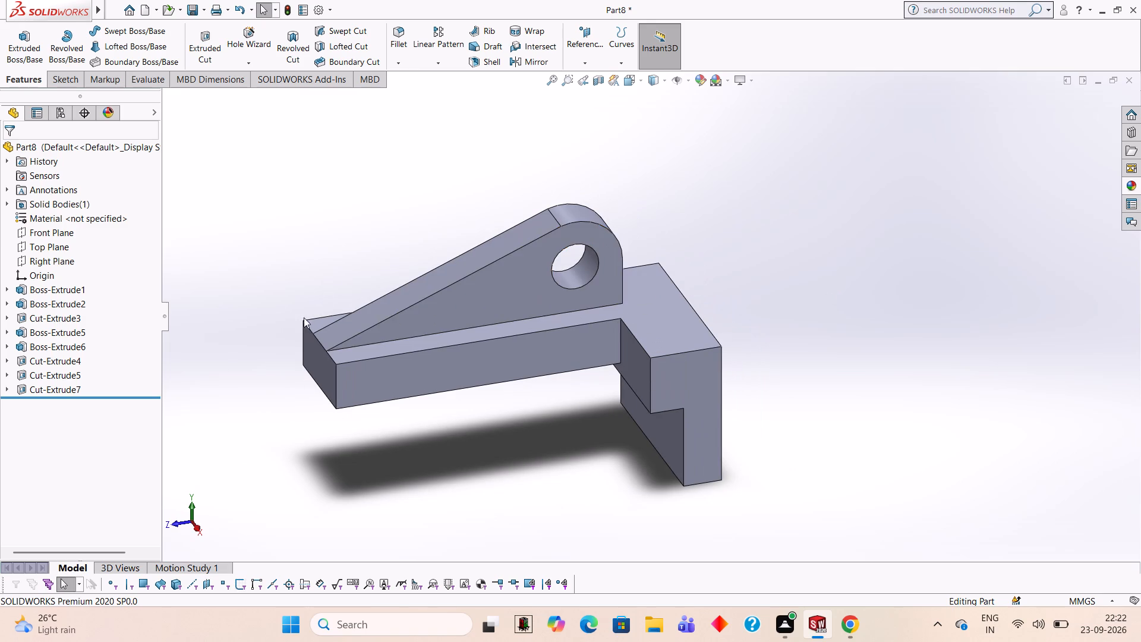
{"action": "scroll", "coordinate": [256, 352], "scroll_direction": "down", "scroll_amount": 2}
{"action": "scroll", "coordinate": [256, 352], "scroll_direction": "up", "scroll_amount": 2}
{"action": "scroll", "coordinate": [680, 384], "scroll_direction": "down", "scroll_amount": 1}
{"action": "scroll", "coordinate": [680, 383], "scroll_direction": "up", "scroll_amount": 1}
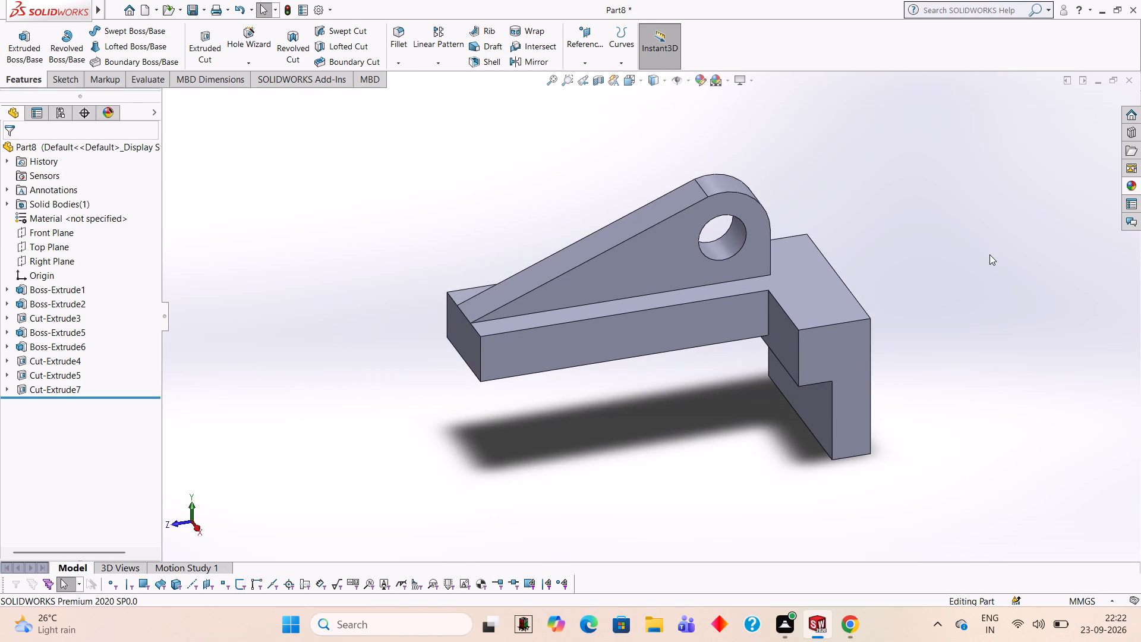
{"action": "scroll", "coordinate": [982, 254], "scroll_direction": "down", "scroll_amount": 1}
{"action": "scroll", "coordinate": [982, 254], "scroll_direction": "up", "scroll_amount": 1}
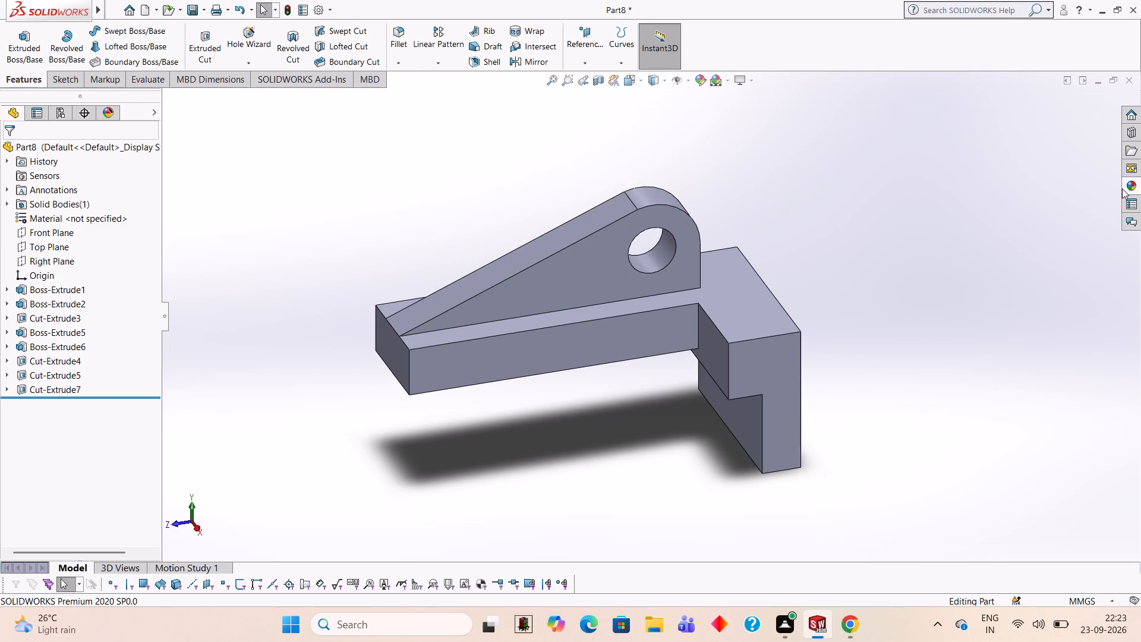
Apply a red appearance to the entire solid body.
{"action": "left_click", "coordinate": [1124, 183]}
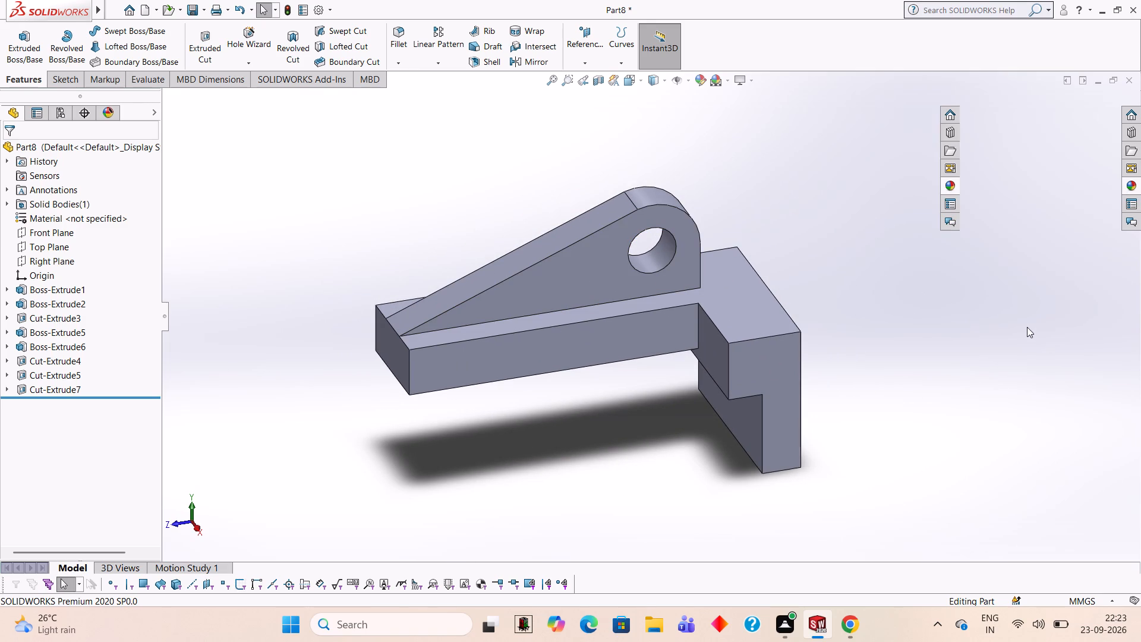
{"action": "left_click_drag", "start_coordinate": [1025, 324], "coordinate": [635, 305]}
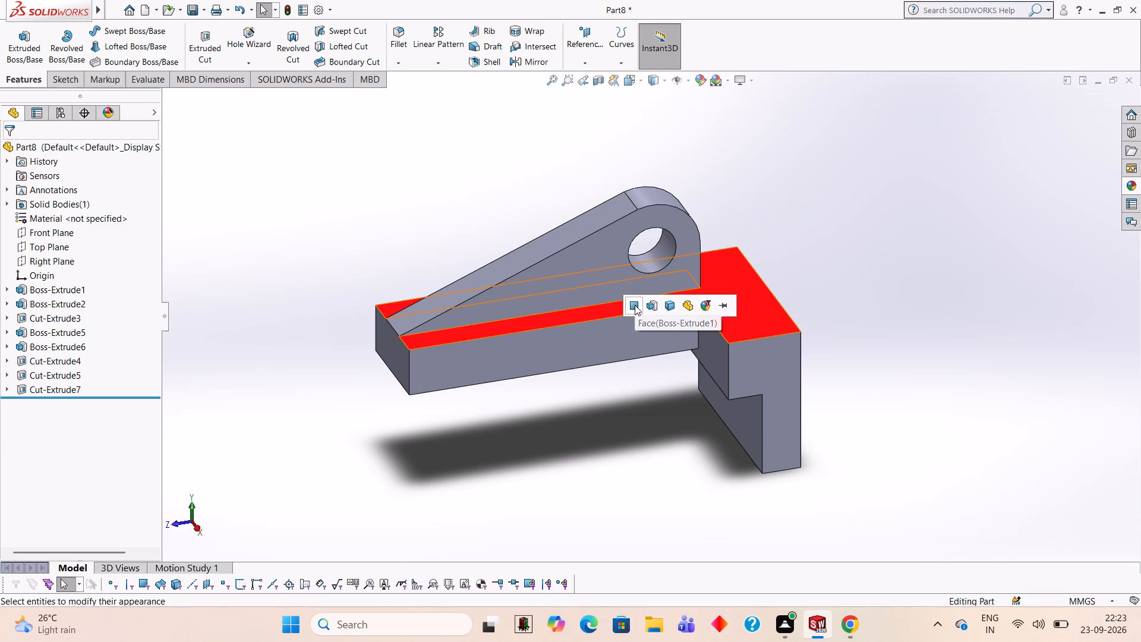
{"action": "left_click", "coordinate": [667, 304]}
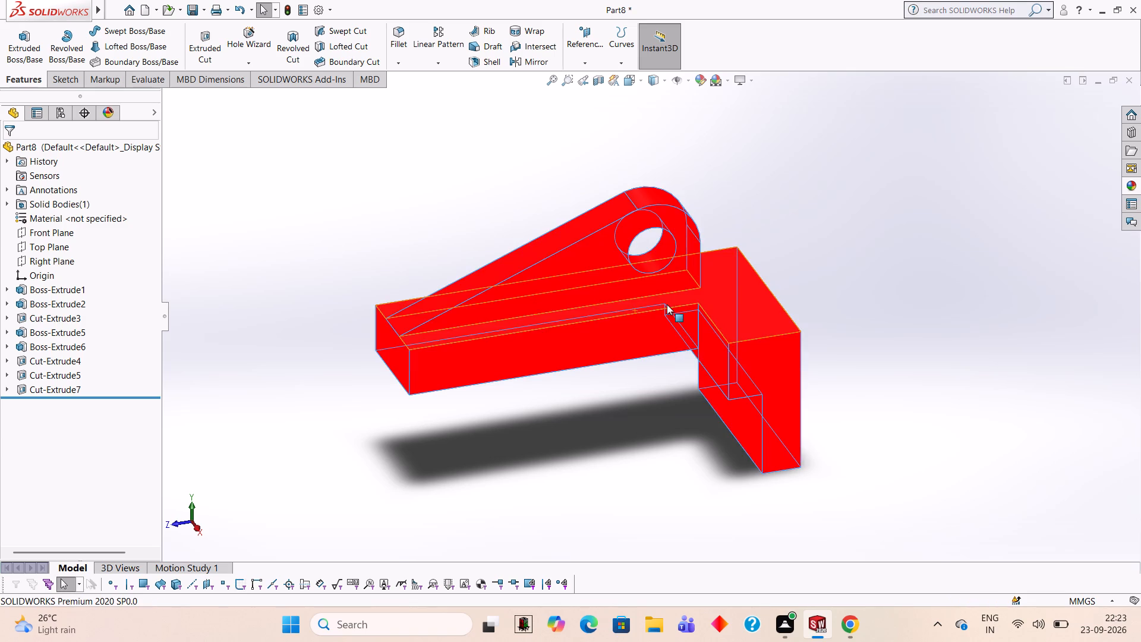
Apply the Blue LED appearance to the circular hole cut through the wedge, colouring the whole cut feature.
{"action": "left_click", "coordinate": [1134, 189]}
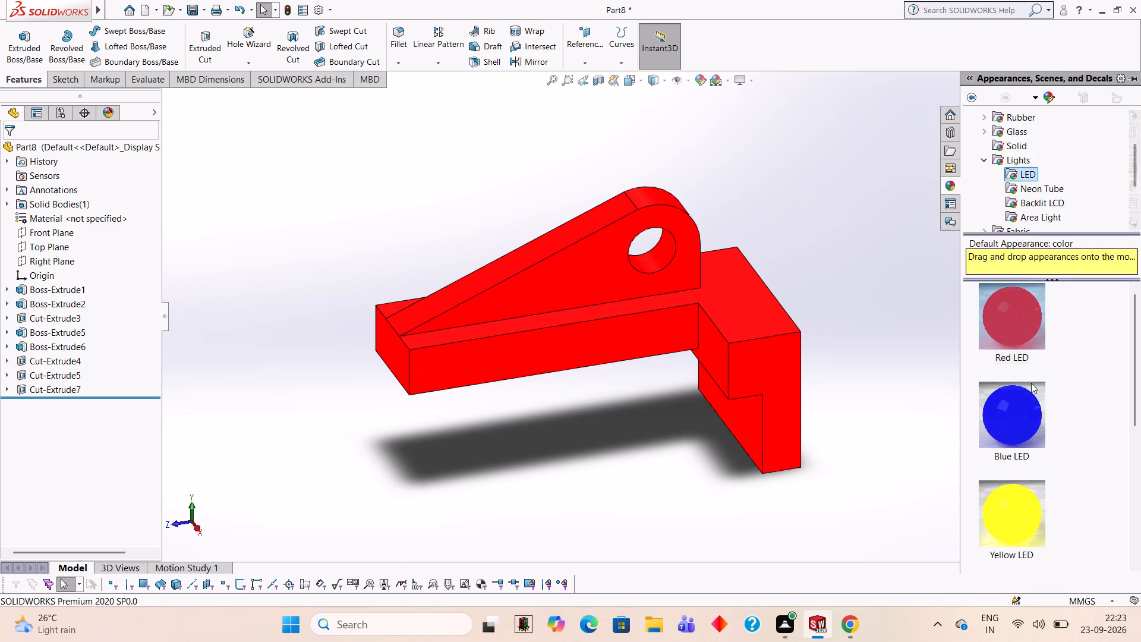
{"action": "left_click_drag", "start_coordinate": [1026, 405], "coordinate": [665, 247]}
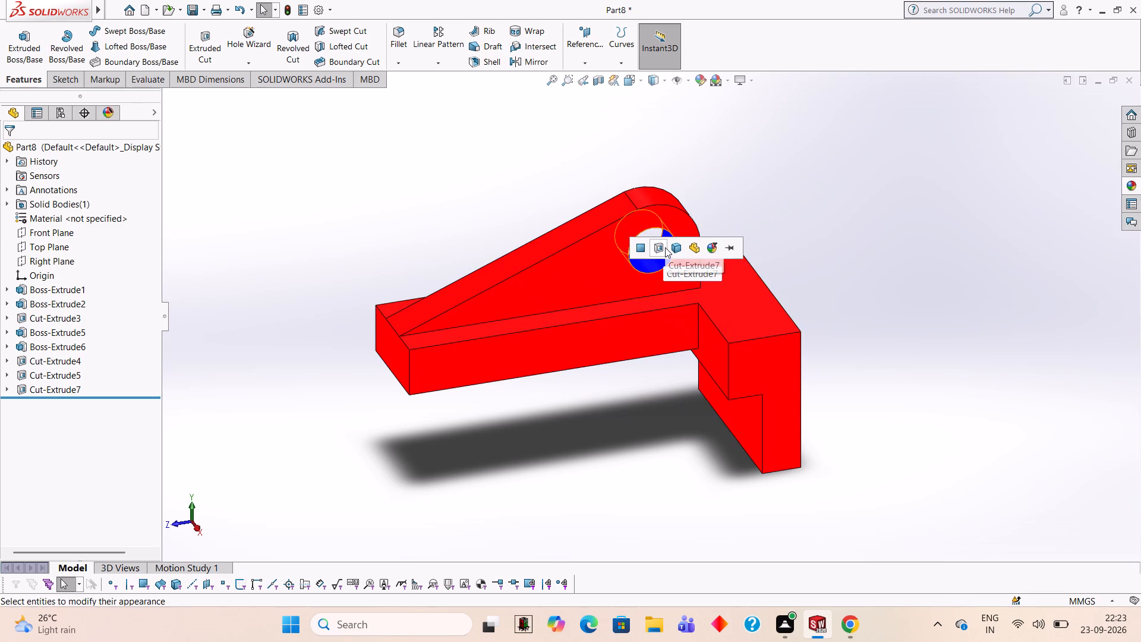
{"action": "left_click", "coordinate": [665, 247]}
{"action": "middle_click_drag", "start_coordinate": [809, 192], "coordinate": [838, 202]}
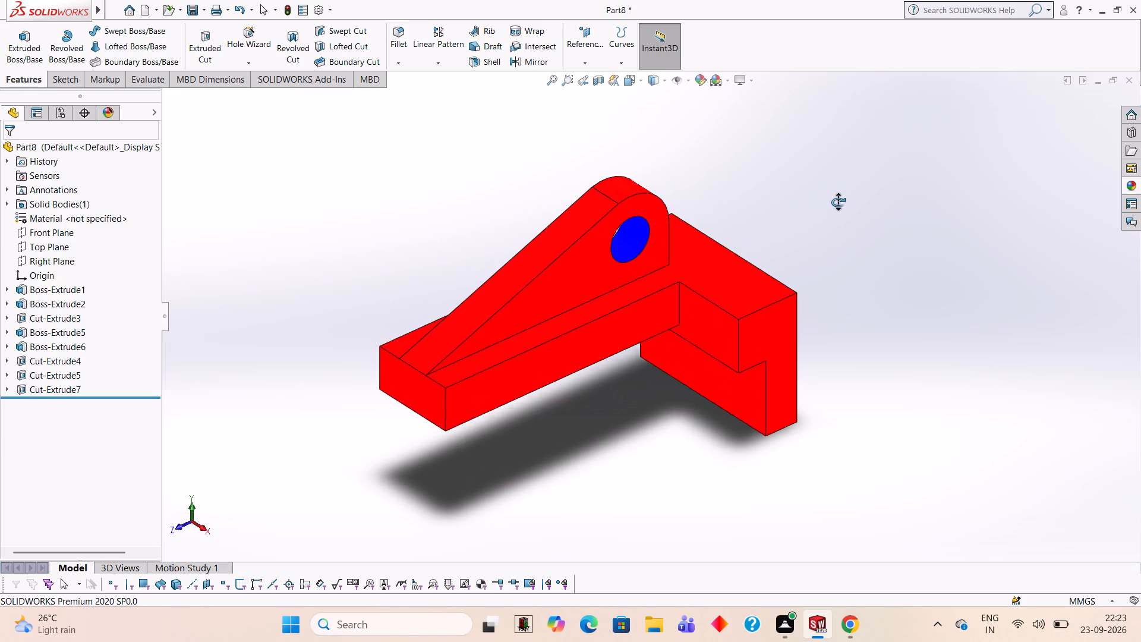
{"action": "middle_click_drag", "start_coordinate": [838, 202], "coordinate": [825, 172]}
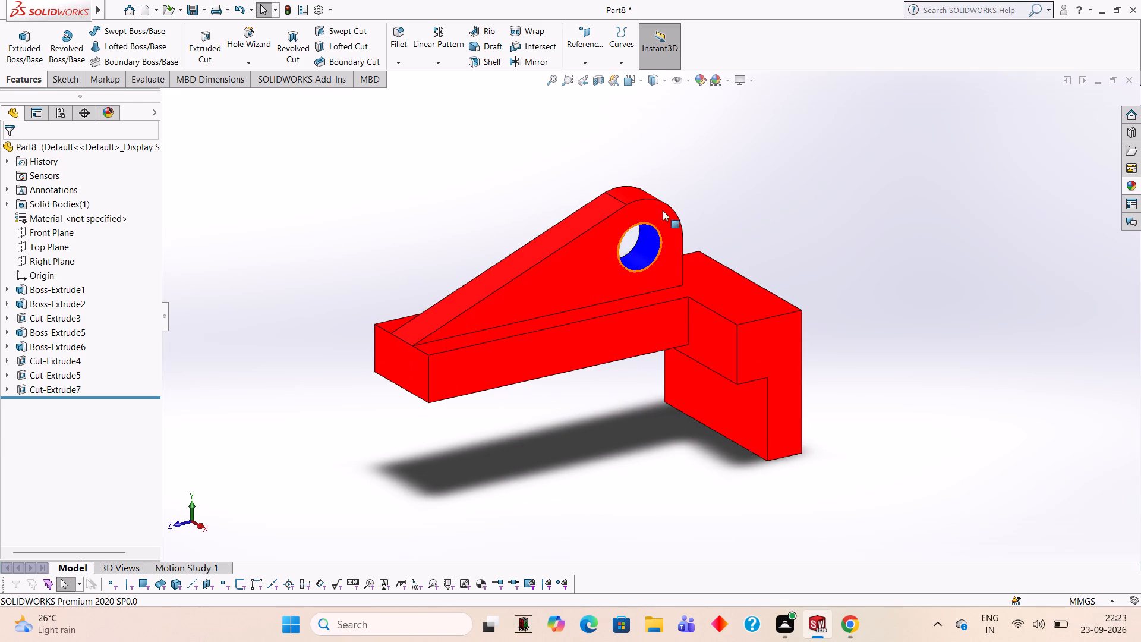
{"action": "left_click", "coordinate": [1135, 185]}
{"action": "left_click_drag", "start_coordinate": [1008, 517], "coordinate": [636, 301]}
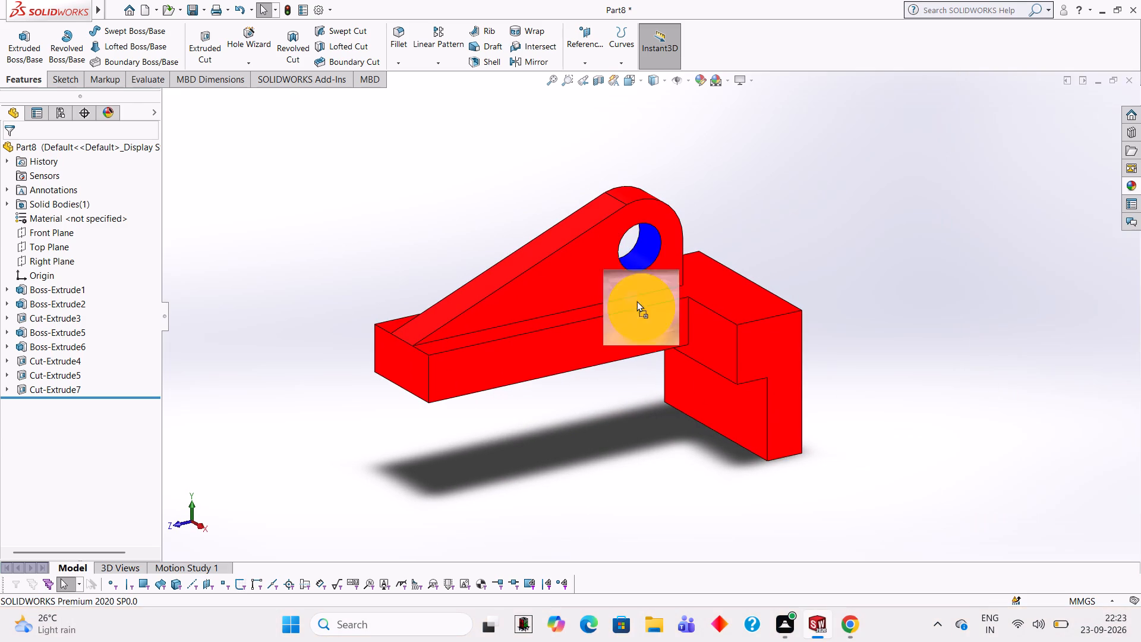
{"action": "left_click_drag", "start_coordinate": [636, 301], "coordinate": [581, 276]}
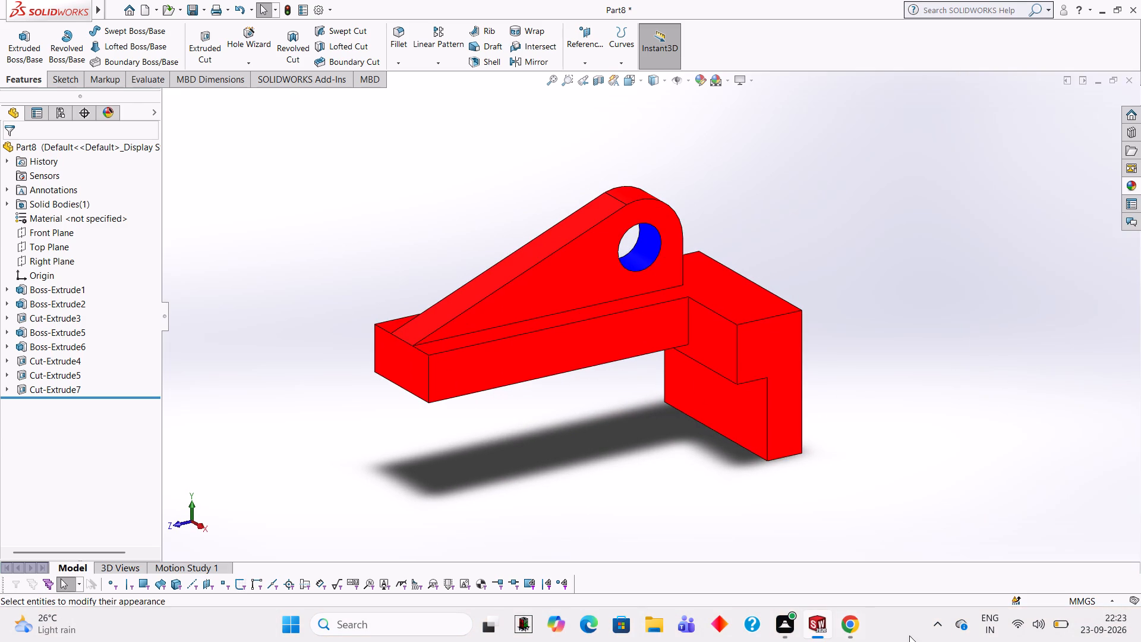
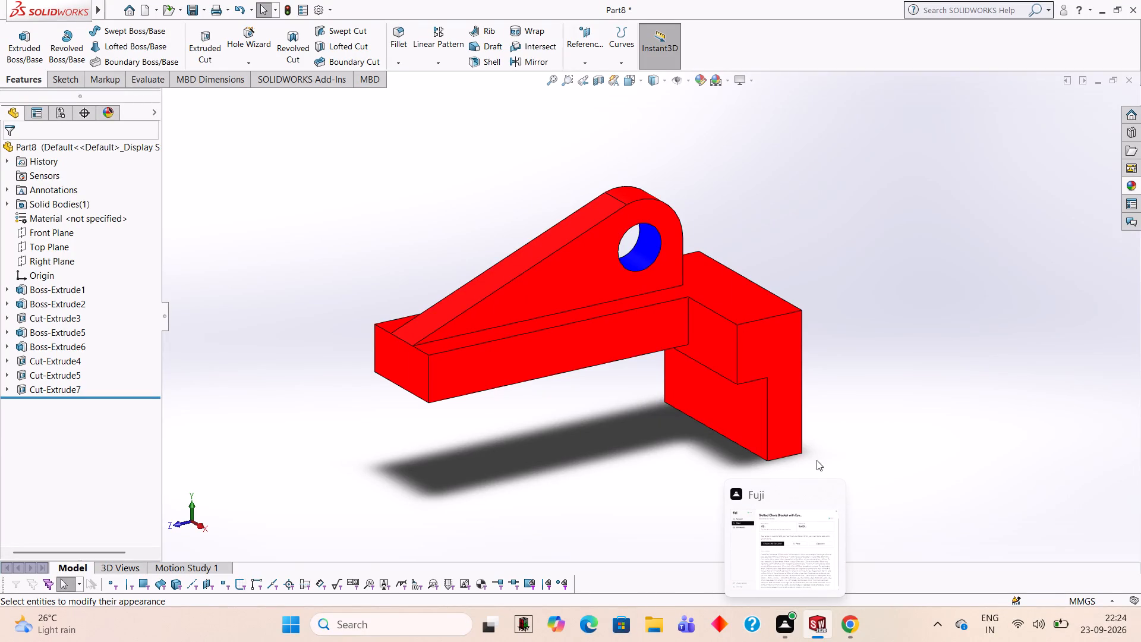
Apply the Yellow LED appearance to Cut-Extrude4, the wedge's flat side face on the side of the stepped block.
{"action": "left_click", "coordinate": [1140, 186]}
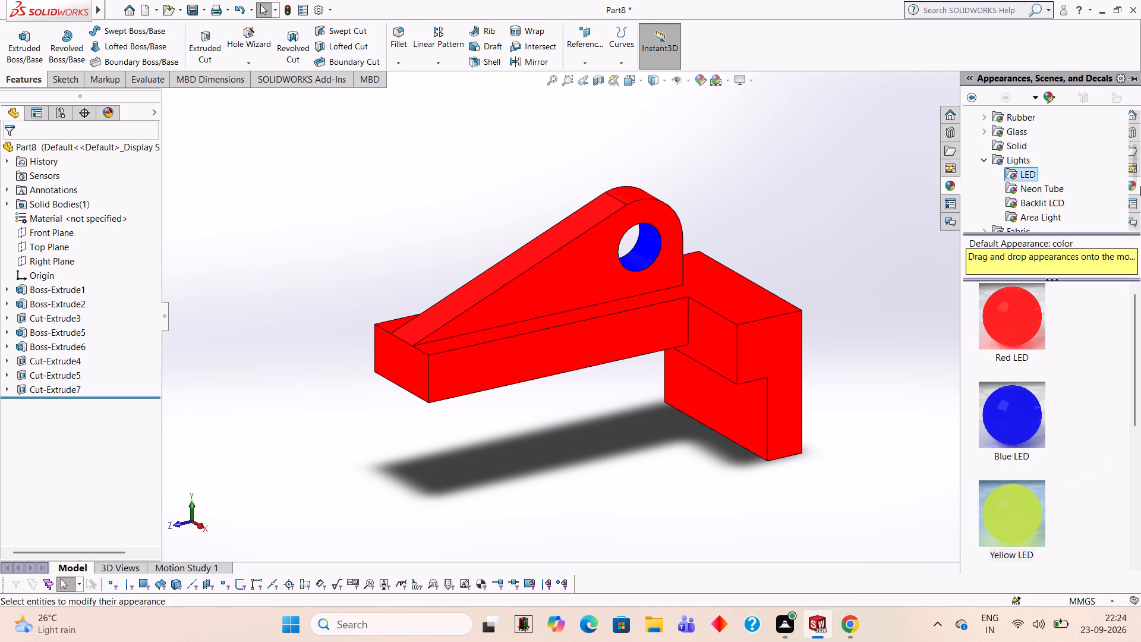
{"action": "left_click_drag", "start_coordinate": [993, 529], "coordinate": [513, 304]}
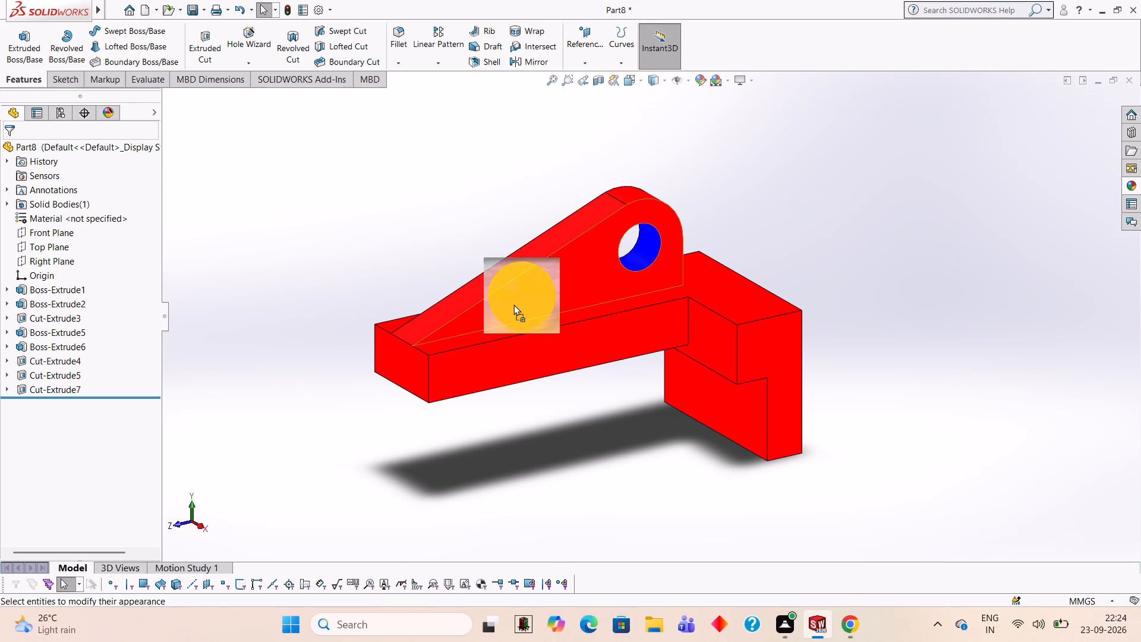
{"action": "left_click_drag", "start_coordinate": [513, 304], "coordinate": [514, 304]}
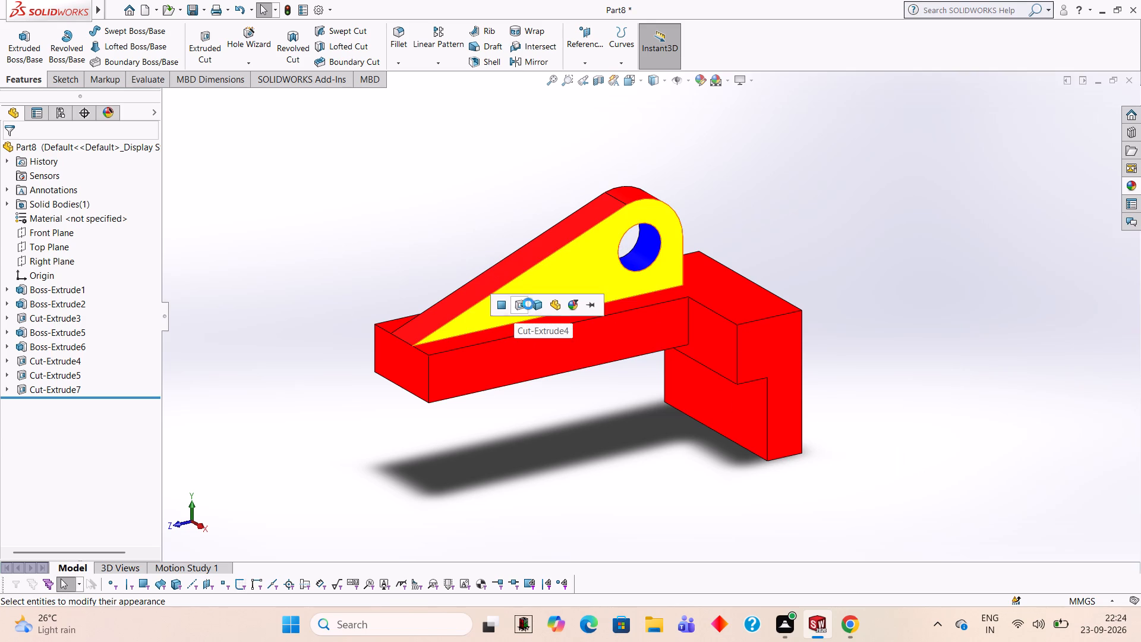
{"action": "left_click", "coordinate": [522, 303]}
Apply the Yellow LED appearance to the wedge's opposite flat side face around the hole.
{"action": "middle_click_drag", "start_coordinate": [442, 273], "coordinate": [461, 271]}
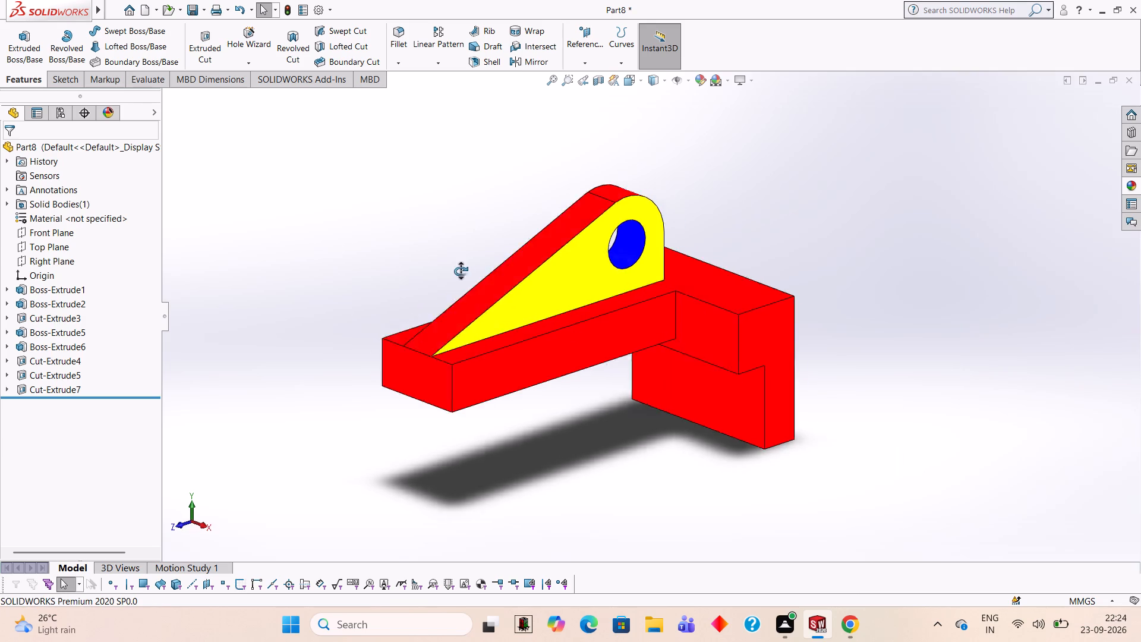
{"action": "middle_click_drag", "start_coordinate": [461, 271], "coordinate": [619, 254]}
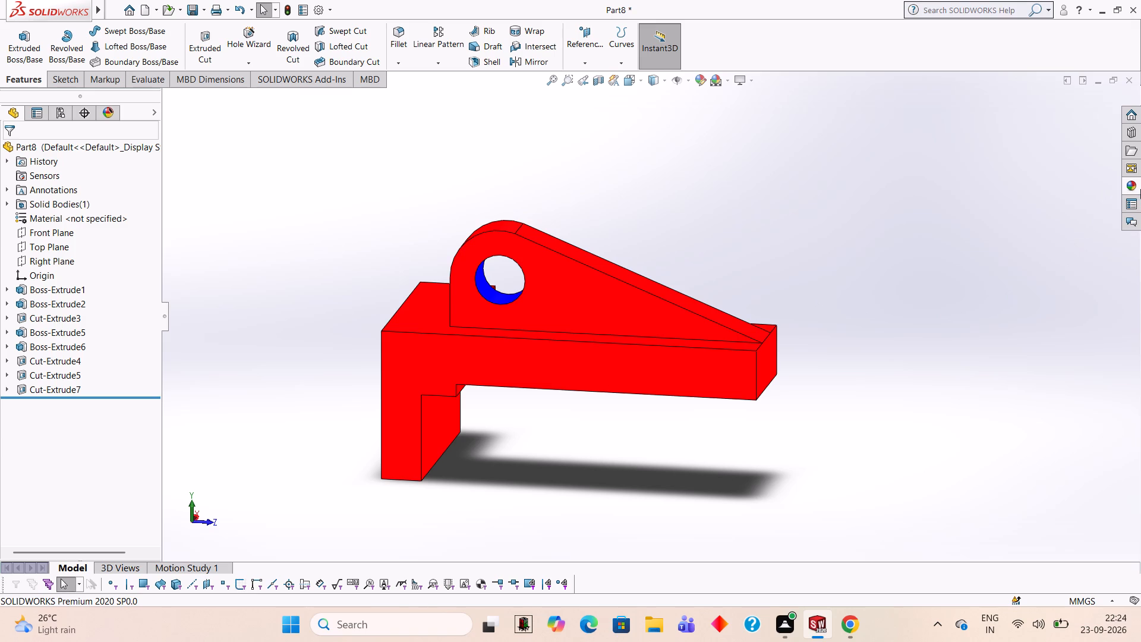
{"action": "left_click", "coordinate": [1130, 181]}
{"action": "left_click_drag", "start_coordinate": [1022, 517], "coordinate": [592, 304]}
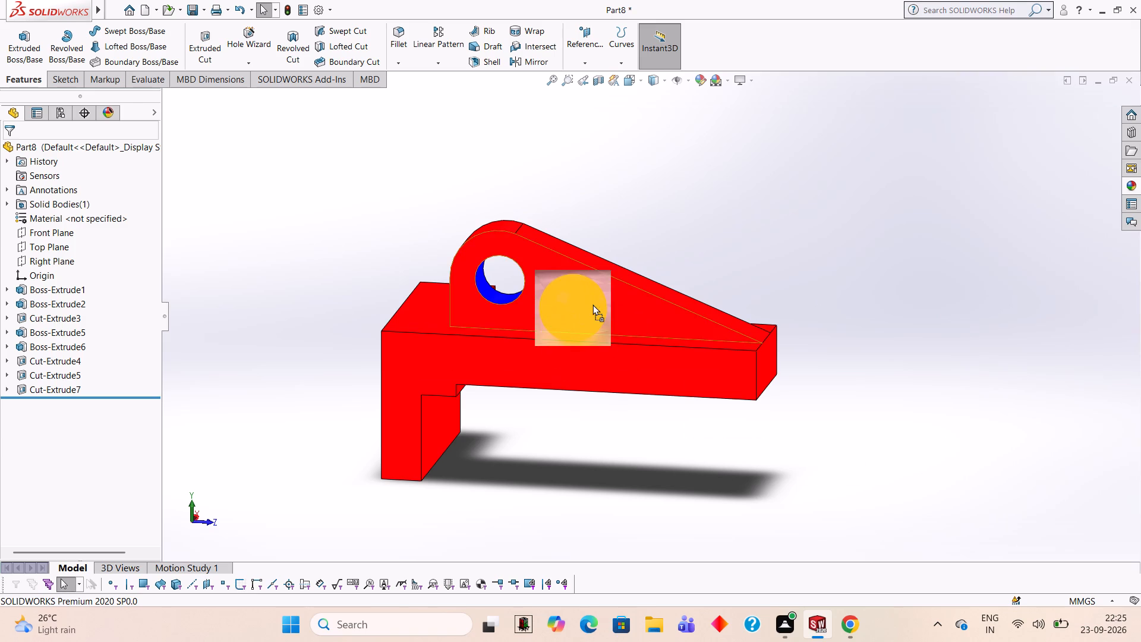
{"action": "left_click_drag", "start_coordinate": [592, 304], "coordinate": [594, 302]}
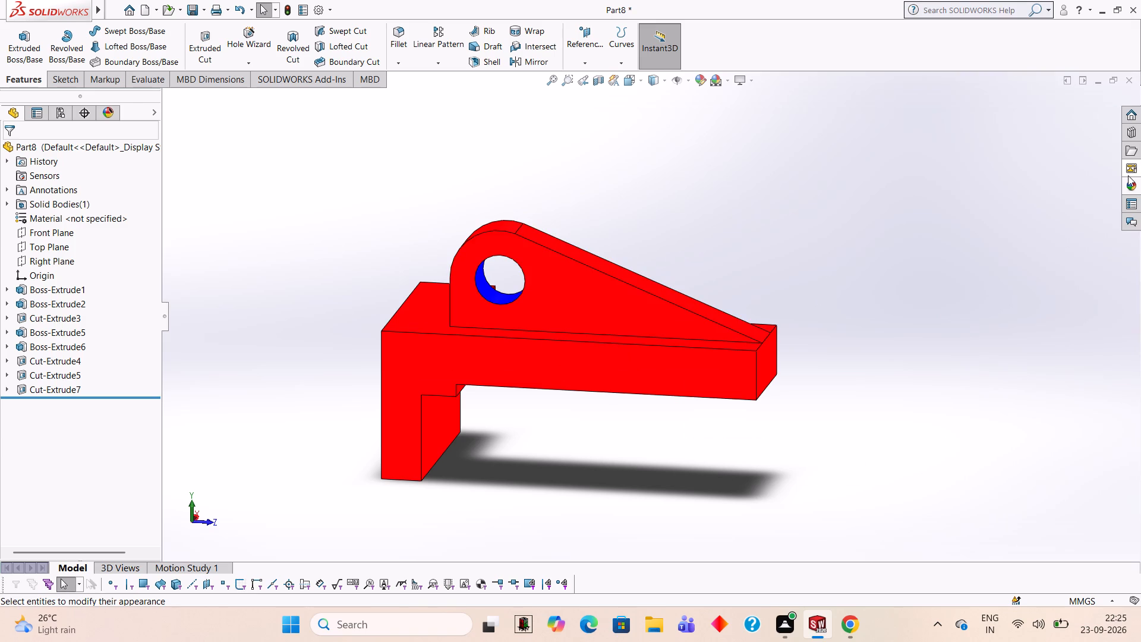
{"action": "left_click", "coordinate": [1136, 189]}
{"action": "left_click_drag", "start_coordinate": [996, 506], "coordinate": [571, 288]}
{"action": "left_click", "coordinate": [570, 288]}
Apply the Yellow LED appearance to the wedge's sloped and rounded top surfaces.
{"action": "middle_click_drag", "start_coordinate": [783, 275], "coordinate": [786, 438]}
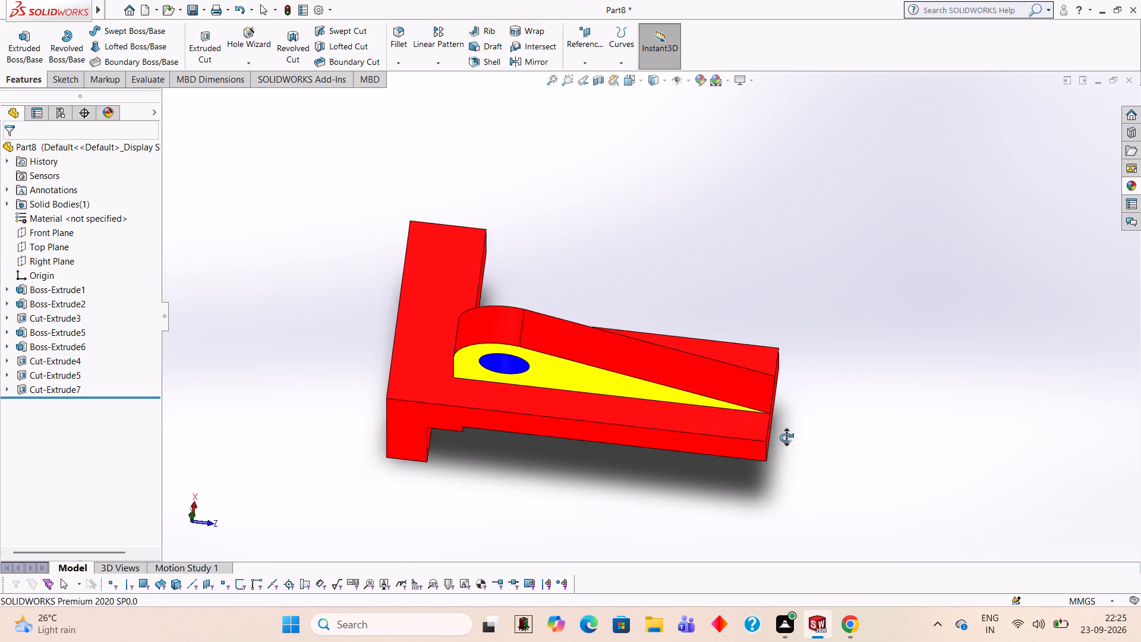
{"action": "middle_click_drag", "start_coordinate": [786, 438], "coordinate": [779, 438]}
{"action": "left_click", "coordinate": [1137, 182]}
{"action": "left_click_drag", "start_coordinate": [1017, 531], "coordinate": [752, 407]}
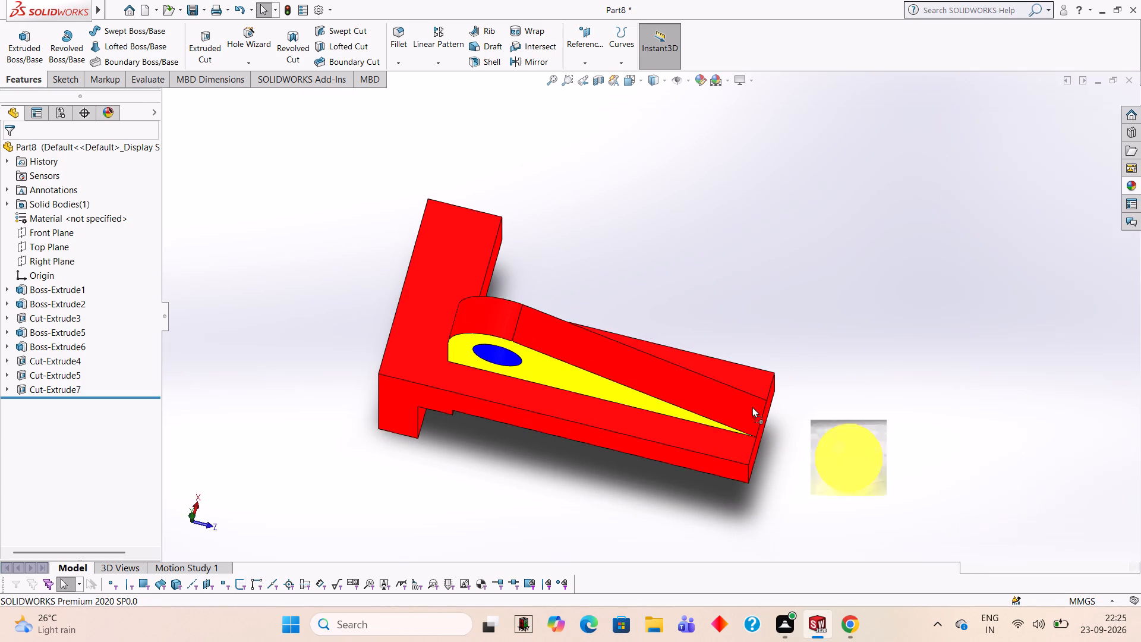
{"action": "left_click_drag", "start_coordinate": [752, 407], "coordinate": [655, 383]}
{"action": "left_click", "coordinate": [655, 383]}
Examine the wedge's colouring and the arm and stepped end from several angles and distances.
{"action": "middle_click_drag", "start_coordinate": [852, 267], "coordinate": [856, 275]}
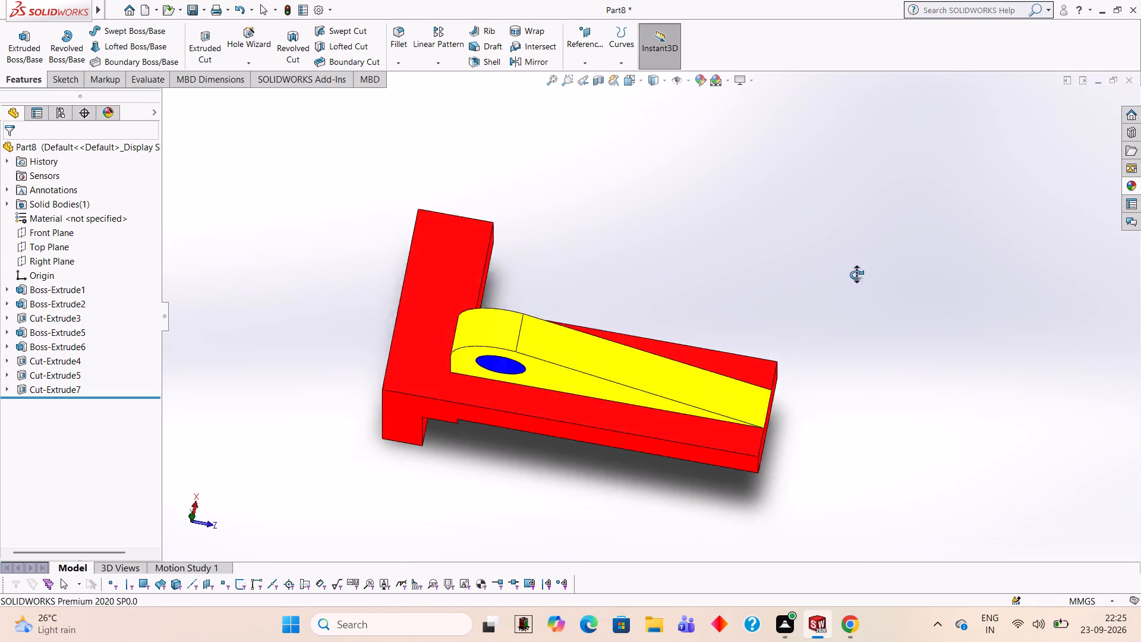
{"action": "middle_click_drag", "start_coordinate": [856, 275], "coordinate": [653, 213]}
{"action": "middle_click_drag", "start_coordinate": [640, 429], "coordinate": [658, 333]}
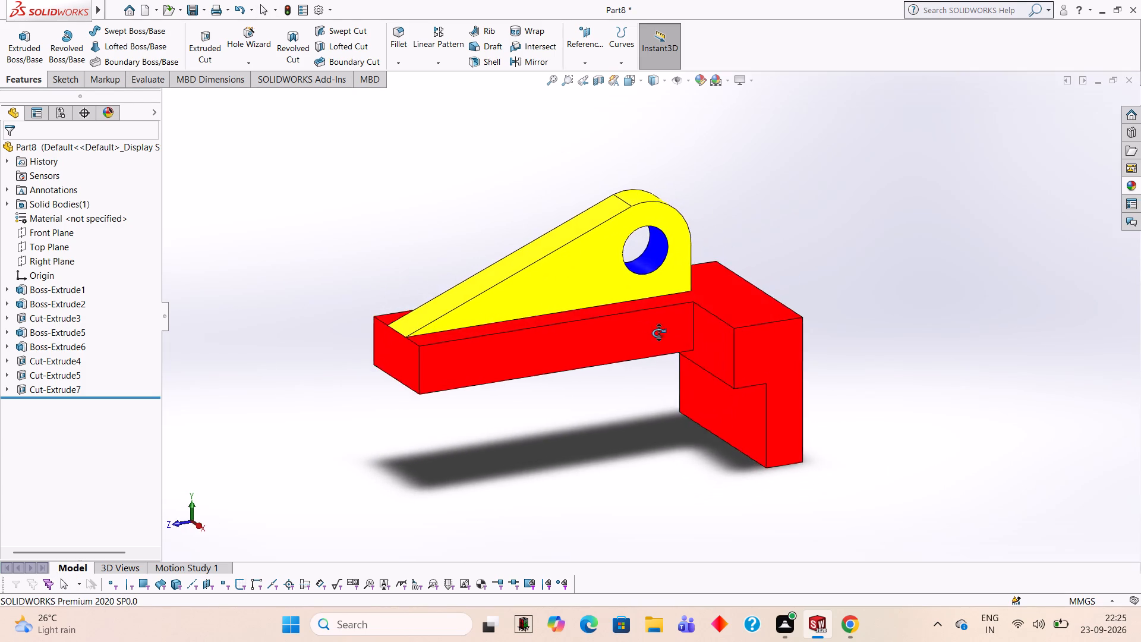
{"action": "middle_click_drag", "start_coordinate": [658, 333], "coordinate": [657, 333]}
{"action": "scroll", "coordinate": [654, 429], "scroll_direction": "up", "scroll_amount": 2}
{"action": "middle_click_drag", "start_coordinate": [666, 434], "coordinate": [673, 435]}
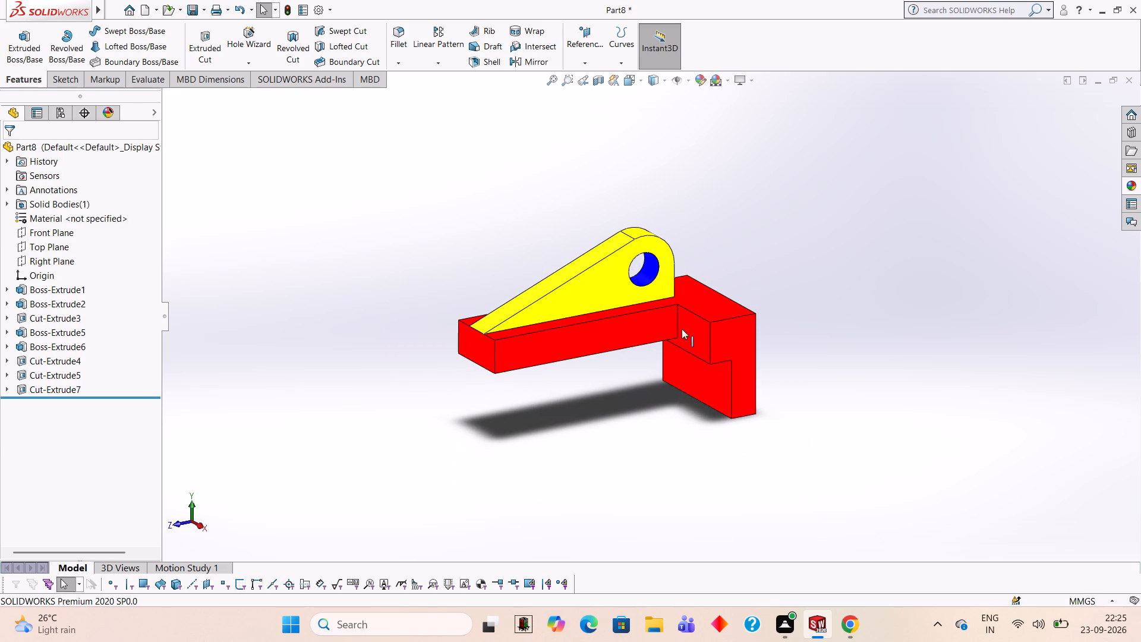
{"action": "scroll", "coordinate": [696, 423], "scroll_direction": "down", "scroll_amount": 1}
{"action": "middle_click_drag", "start_coordinate": [696, 423], "coordinate": [686, 421]}
{"action": "scroll", "coordinate": [688, 421], "scroll_direction": "up", "scroll_amount": 1}
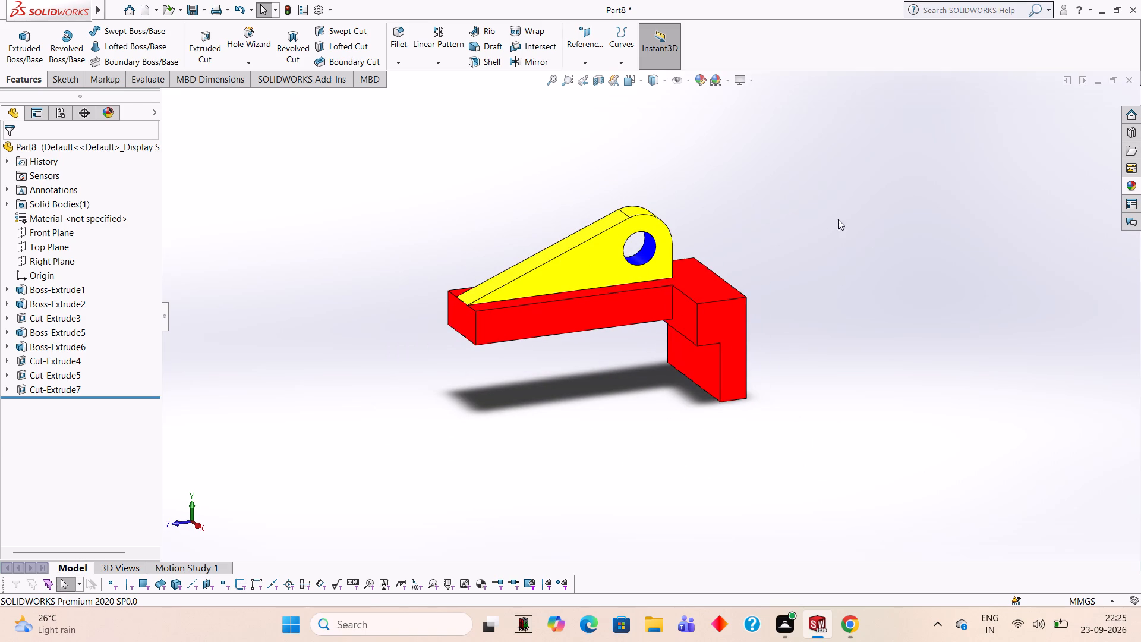
{"action": "scroll", "coordinate": [635, 367], "scroll_direction": "down", "scroll_amount": 1}
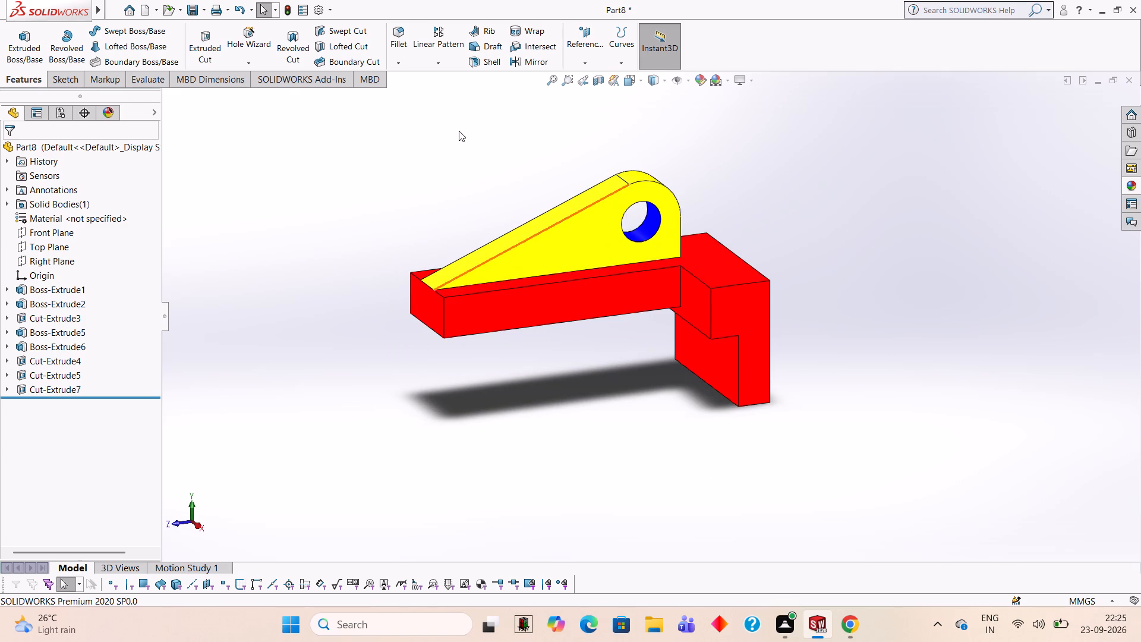
{"action": "scroll", "coordinate": [459, 131], "scroll_direction": "down", "scroll_amount": 1}
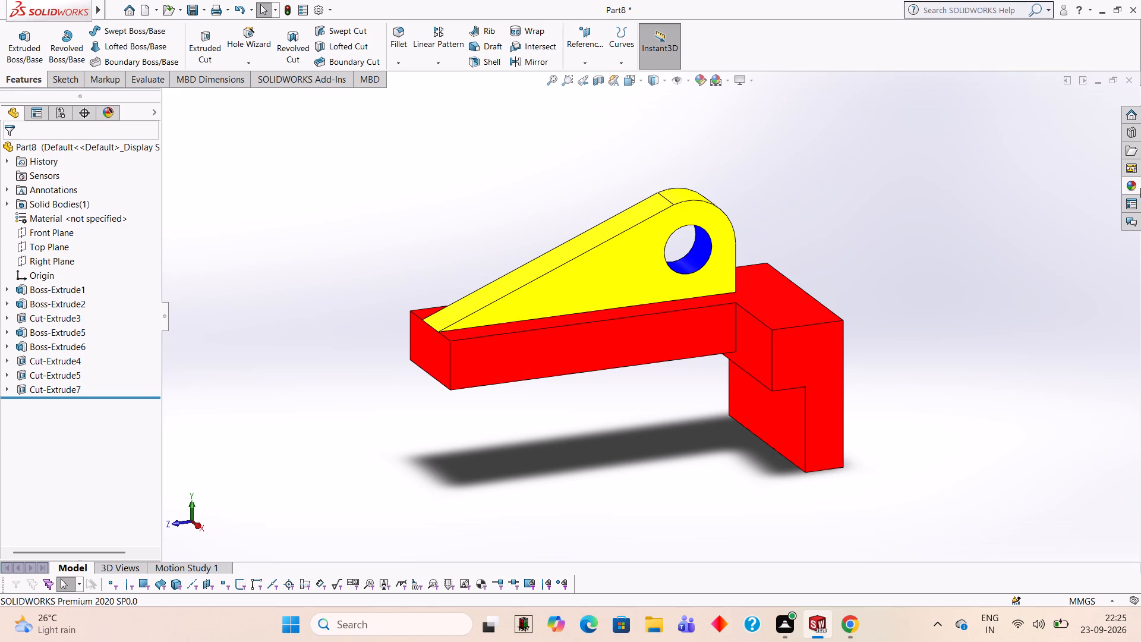
Apply the Green LED appearance to only the stepped outer end face of the block.
{"action": "left_click", "coordinate": [1136, 187]}
{"action": "scroll", "coordinate": [1014, 435], "scroll_direction": "down", "scroll_amount": 2}
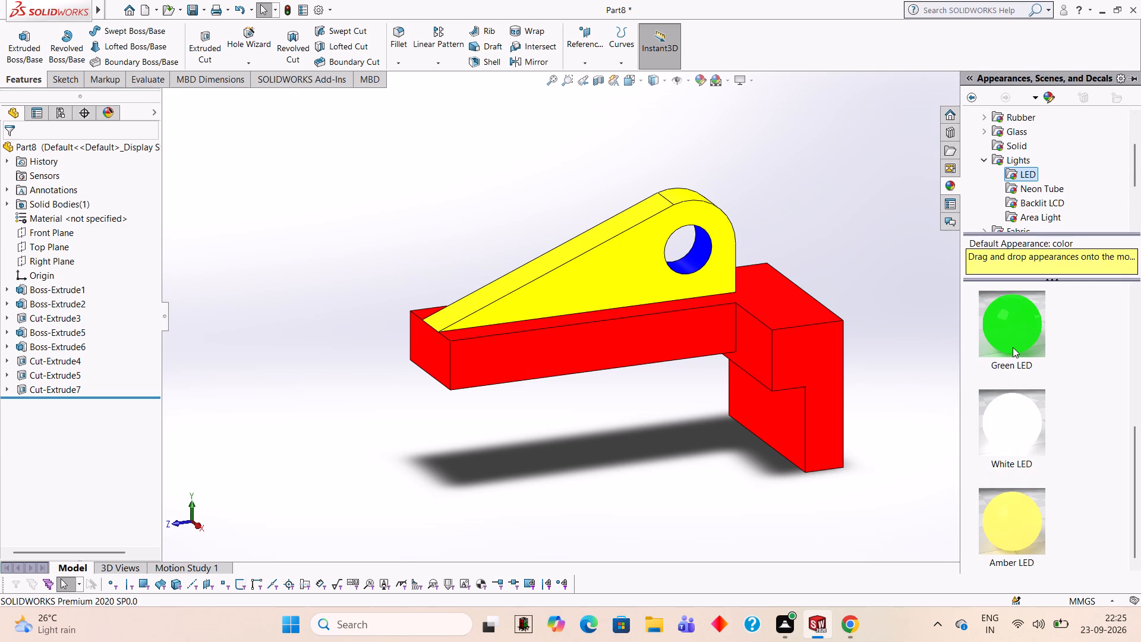
{"action": "left_click_drag", "start_coordinate": [1013, 334], "coordinate": [812, 372]}
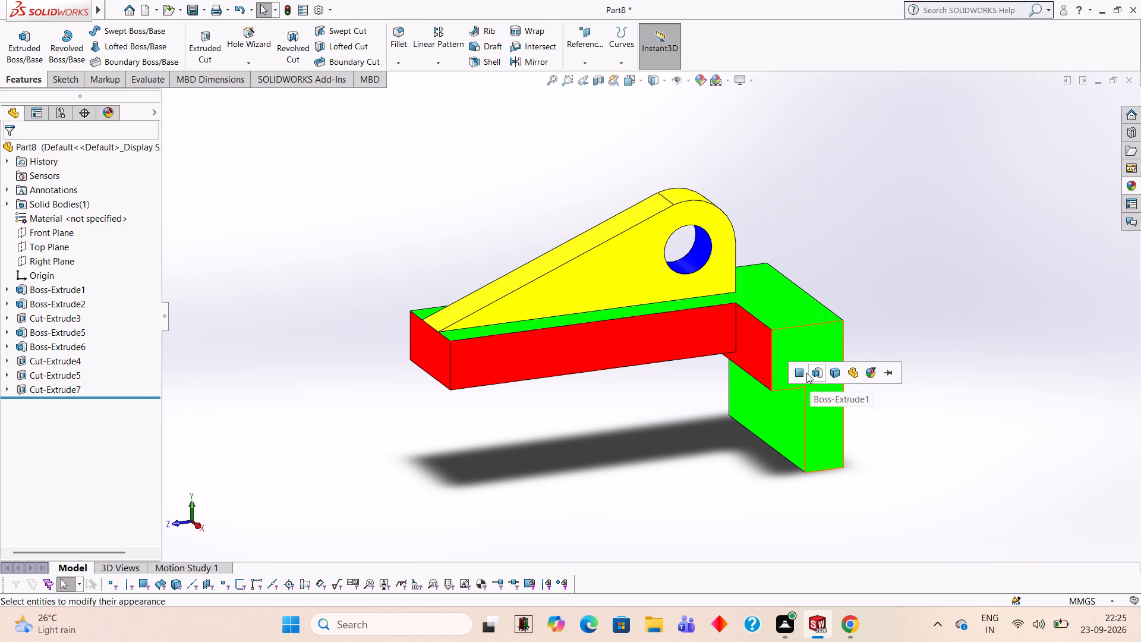
{"action": "left_click", "coordinate": [802, 372]}
Apply the Green LED appearance to the opposite outer side face that runs along the arm and down the leg.
{"action": "middle_click_drag", "start_coordinate": [874, 347], "coordinate": [919, 352]}
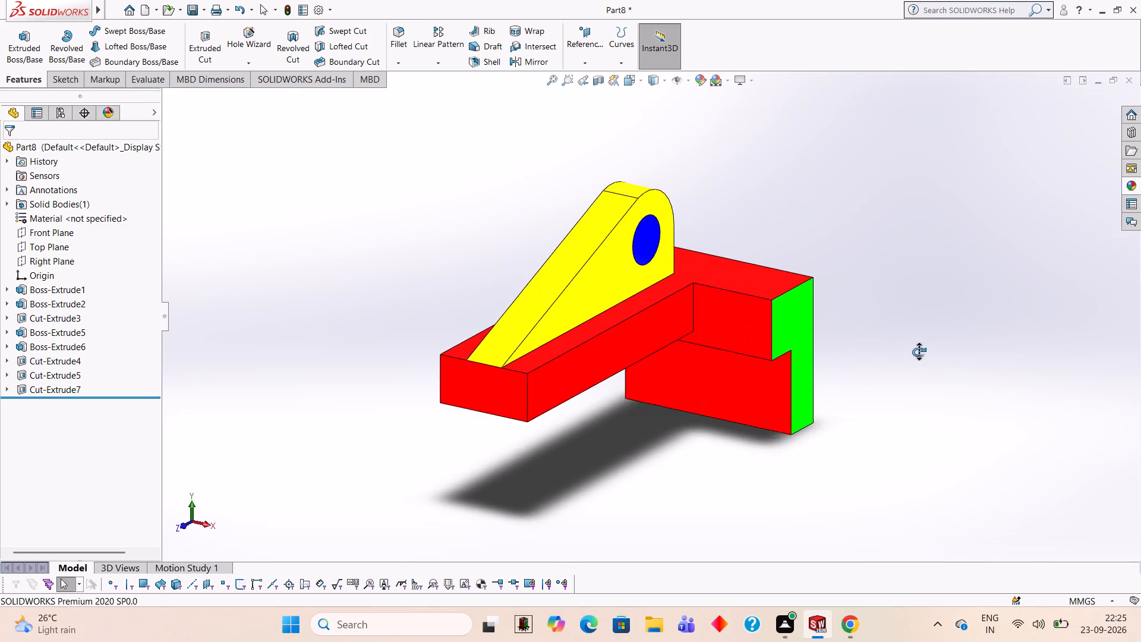
{"action": "middle_click_drag", "start_coordinate": [919, 352], "coordinate": [919, 351]}
{"action": "middle_click_drag", "start_coordinate": [741, 442], "coordinate": [891, 408]}
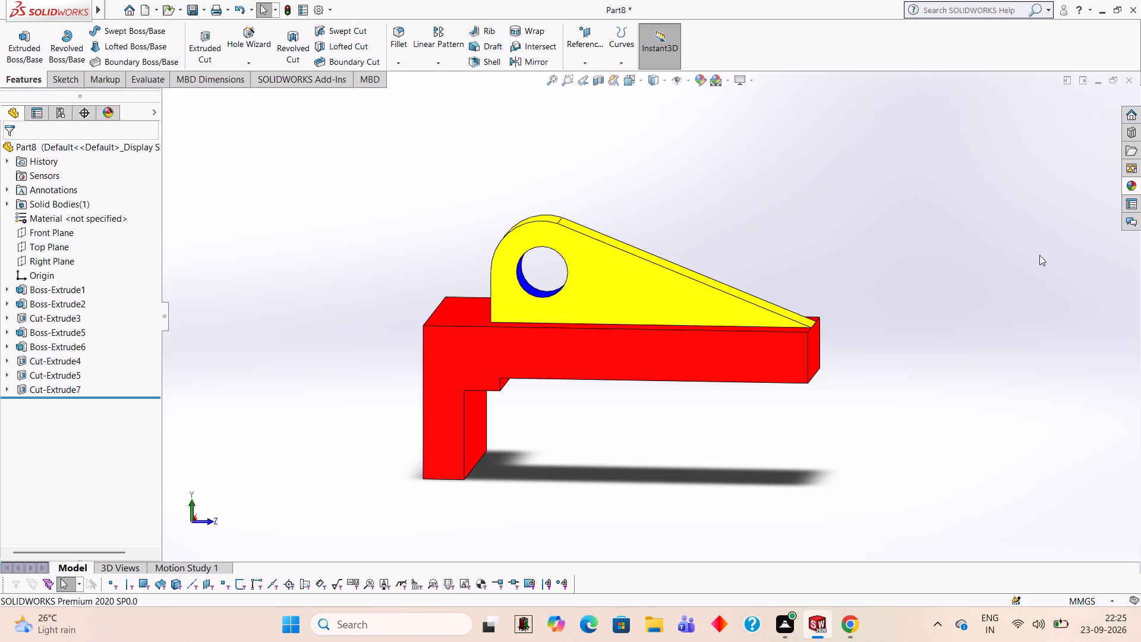
{"action": "left_click", "coordinate": [1131, 184]}
{"action": "left_click_drag", "start_coordinate": [1022, 334], "coordinate": [650, 362]}
{"action": "scroll", "coordinate": [774, 385], "scroll_direction": "up", "scroll_amount": 1}
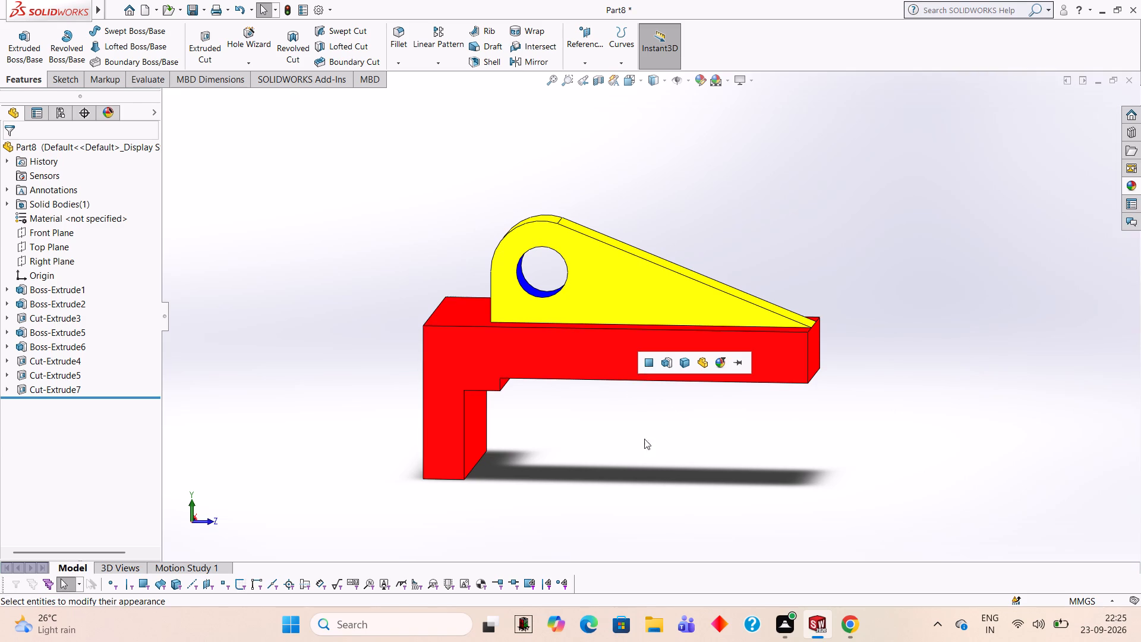
{"action": "left_click", "coordinate": [1134, 185]}
{"action": "left_click_drag", "start_coordinate": [1019, 332], "coordinate": [715, 349]}
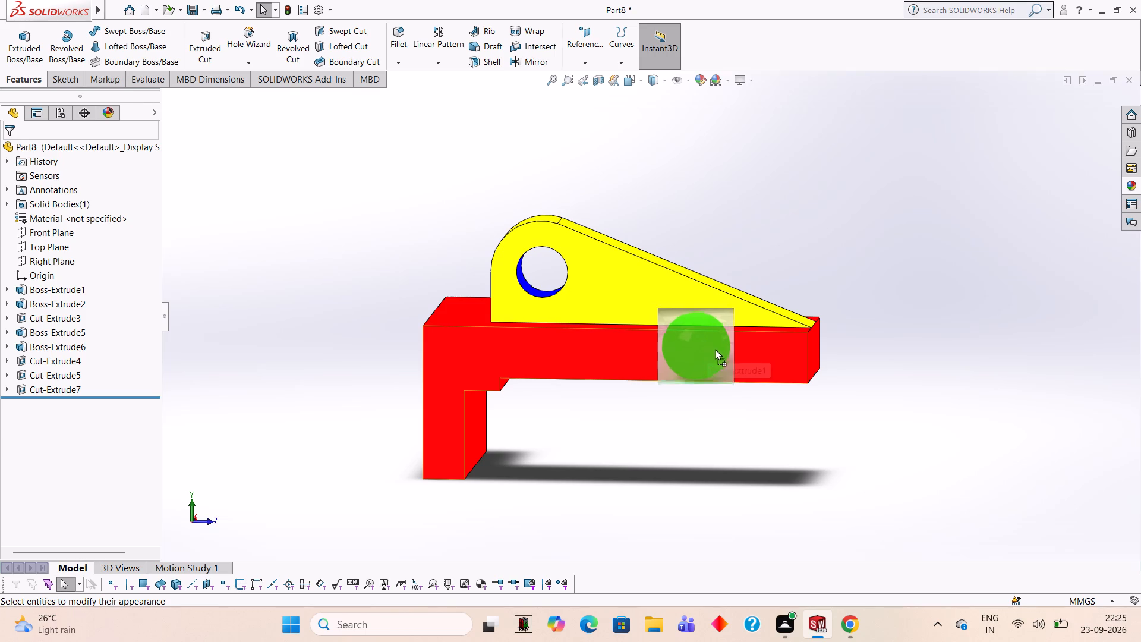
{"action": "left_click_drag", "start_coordinate": [715, 349], "coordinate": [716, 350]}
{"action": "left_click", "coordinate": [716, 350]}
Apply the Green LED appearance to the rectangular face at the arm's free end.
{"action": "middle_click_drag", "start_coordinate": [1025, 265], "coordinate": [929, 297]}
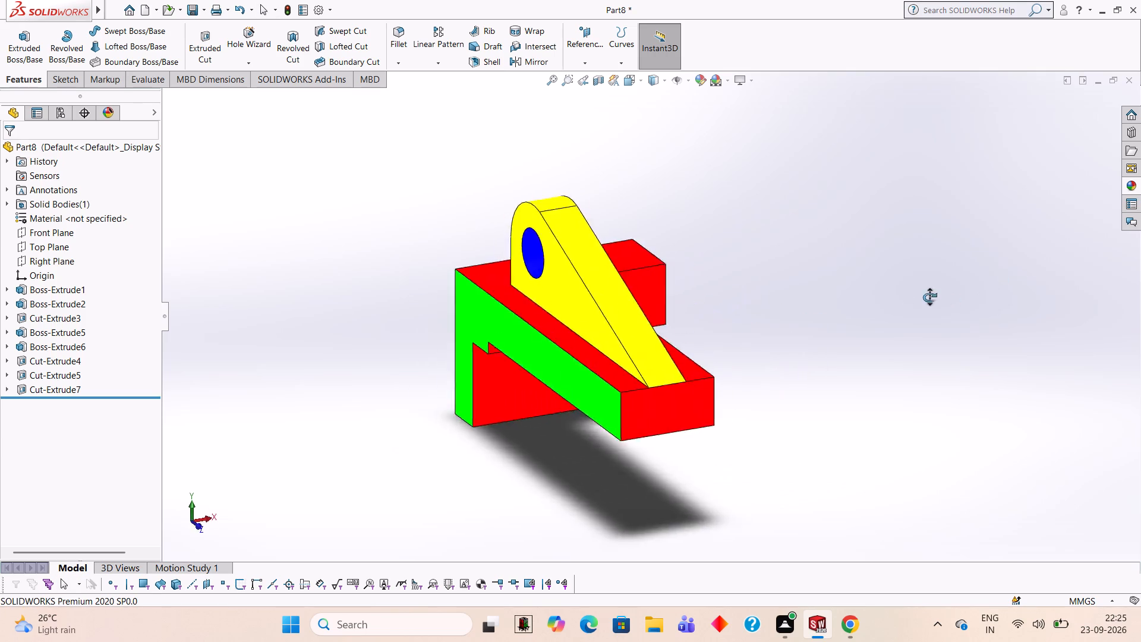
{"action": "middle_click_drag", "start_coordinate": [929, 297], "coordinate": [923, 291]}
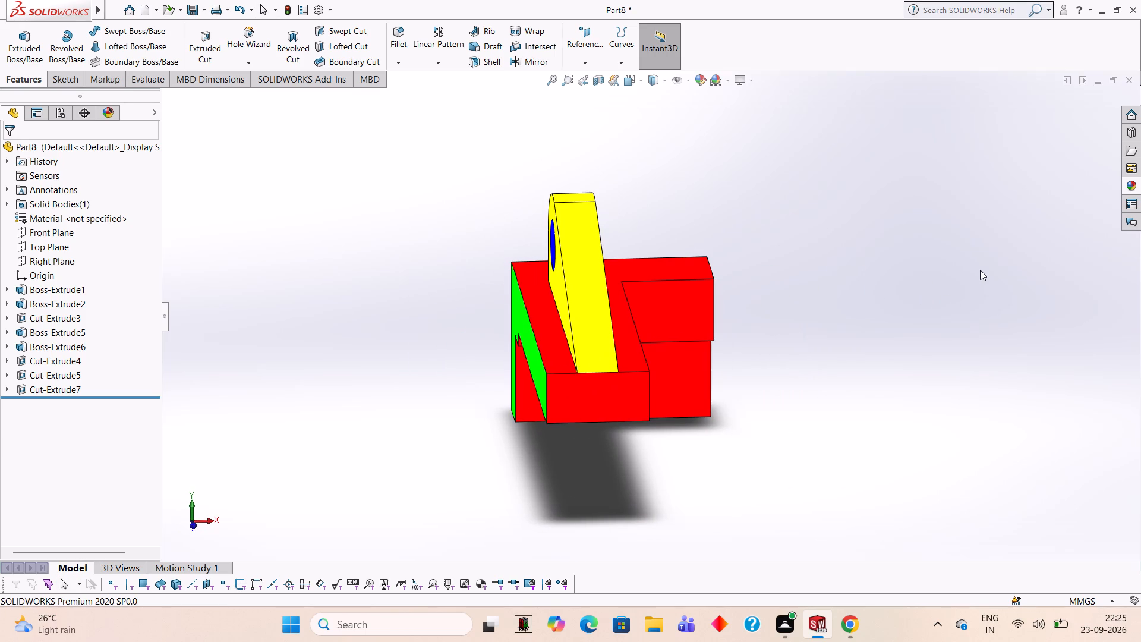
{"action": "left_click", "coordinate": [1134, 184]}
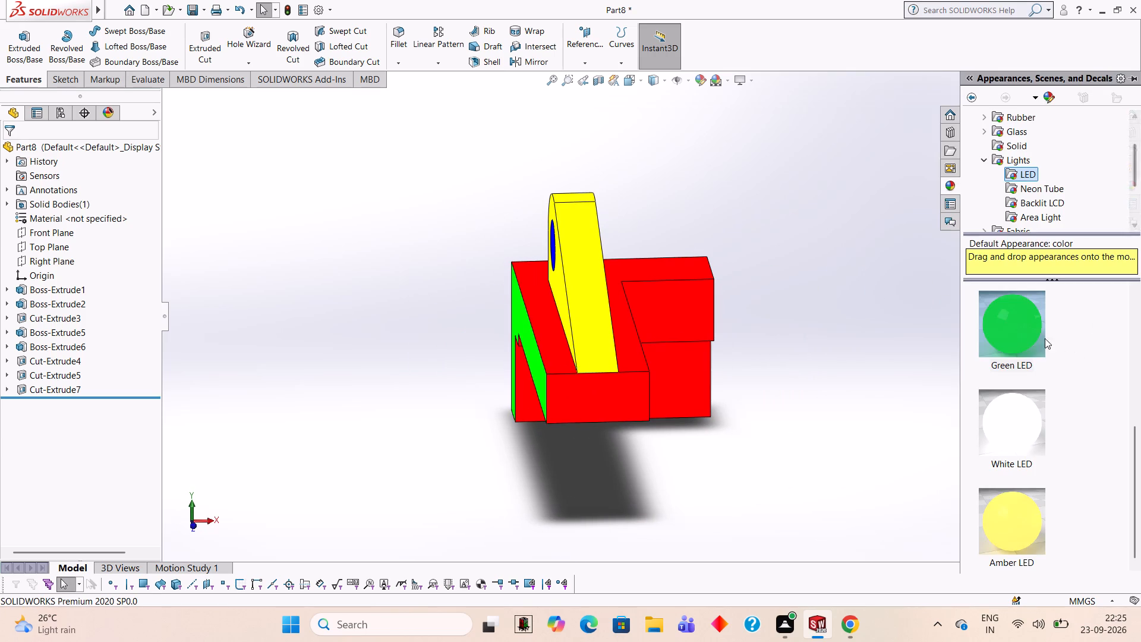
{"action": "left_click_drag", "start_coordinate": [1033, 327], "coordinate": [639, 398]}
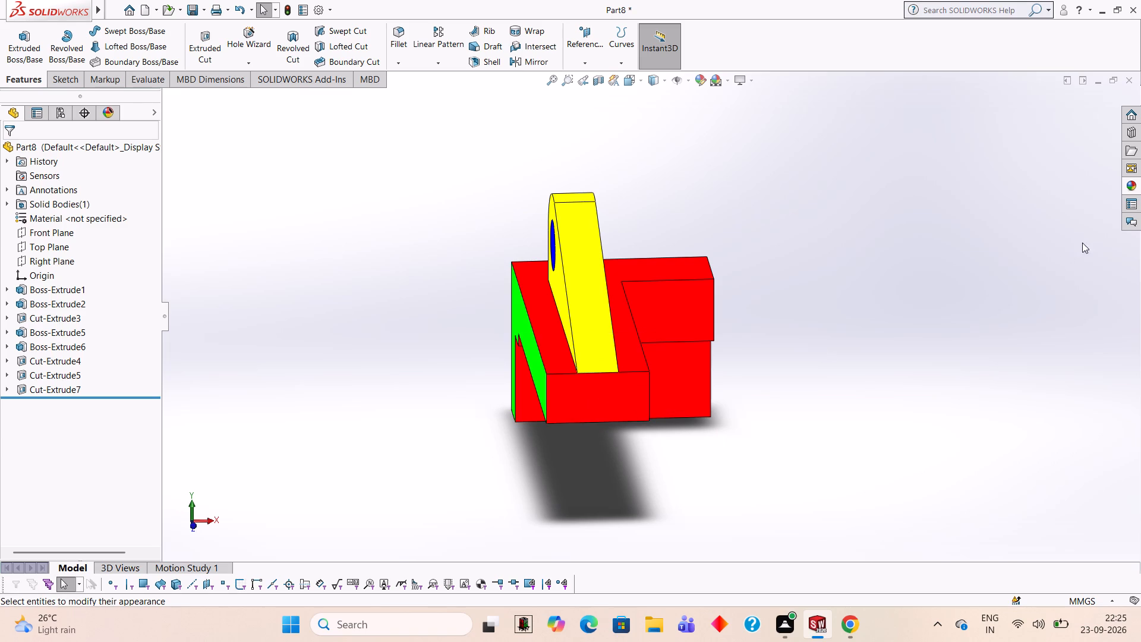
{"action": "left_click", "coordinate": [1133, 181]}
{"action": "left_click_drag", "start_coordinate": [1023, 316], "coordinate": [988, 332]}
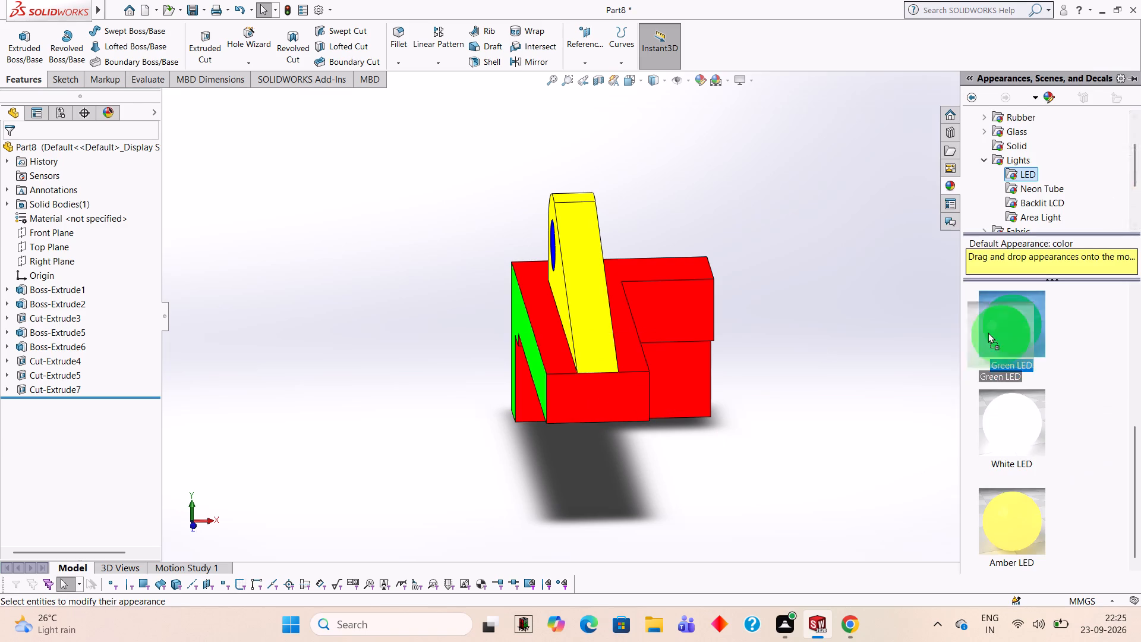
{"action": "left_click_drag", "start_coordinate": [988, 332], "coordinate": [604, 386]}
{"action": "left_click", "coordinate": [603, 386]}
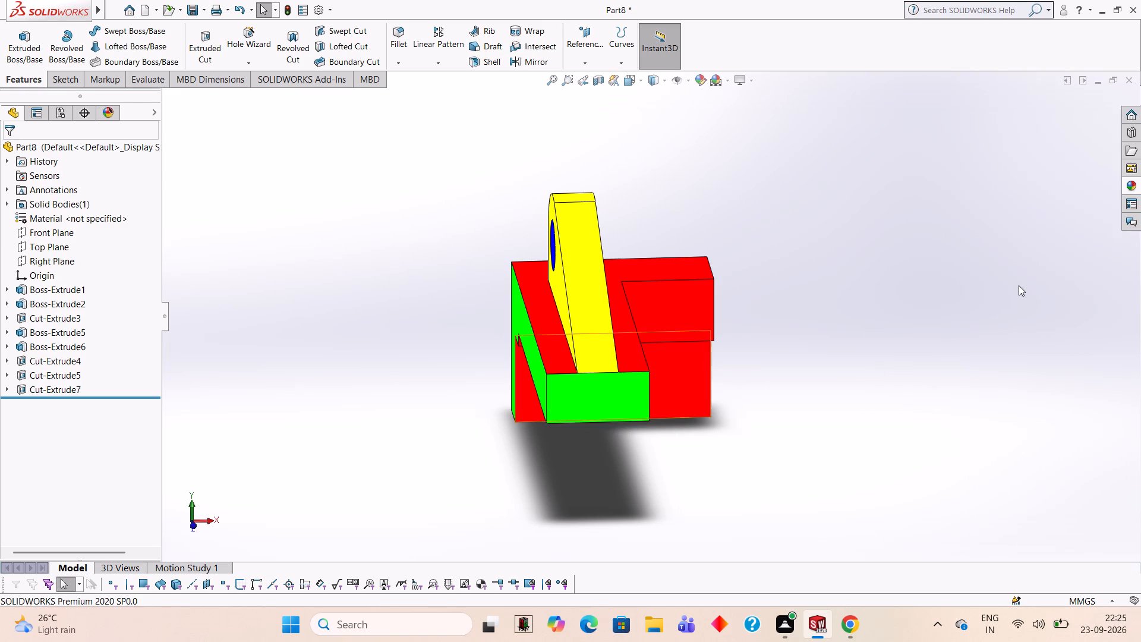
Apply the Green LED appearance to the arm's long side face facing the stepped block's side (Boss-Extrude5).
{"action": "middle_click_drag", "start_coordinate": [1019, 285], "coordinate": [919, 273]}
{"action": "left_click", "coordinate": [1134, 184]}
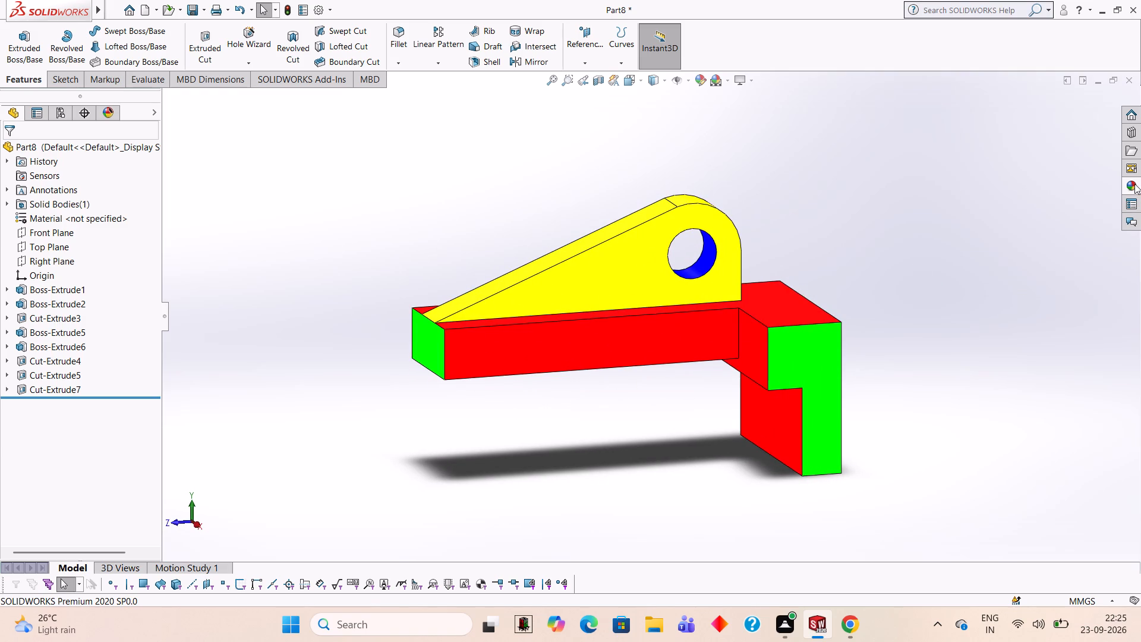
{"action": "left_click_drag", "start_coordinate": [997, 327], "coordinate": [513, 348]}
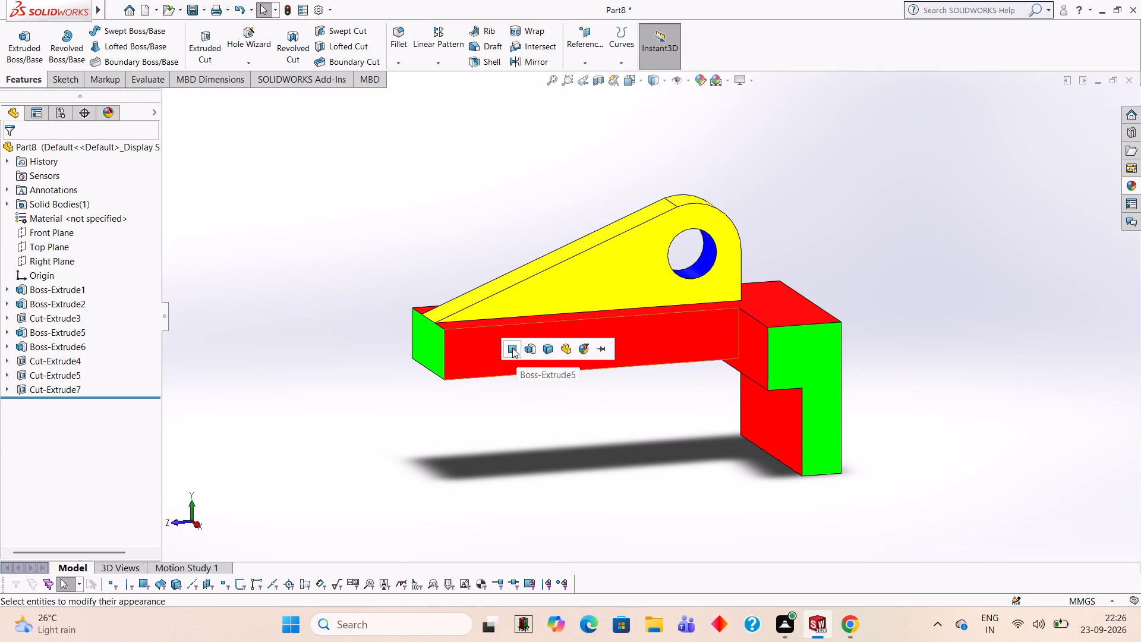
{"action": "left_click", "coordinate": [512, 348]}
Apply the Green LED appearance to the Cut-Extrude3 face on the stepped block's upper portion, next to the arm.
{"action": "middle_click_drag", "start_coordinate": [881, 268], "coordinate": [919, 262]}
{"action": "middle_click_drag", "start_coordinate": [912, 256], "coordinate": [931, 265]}
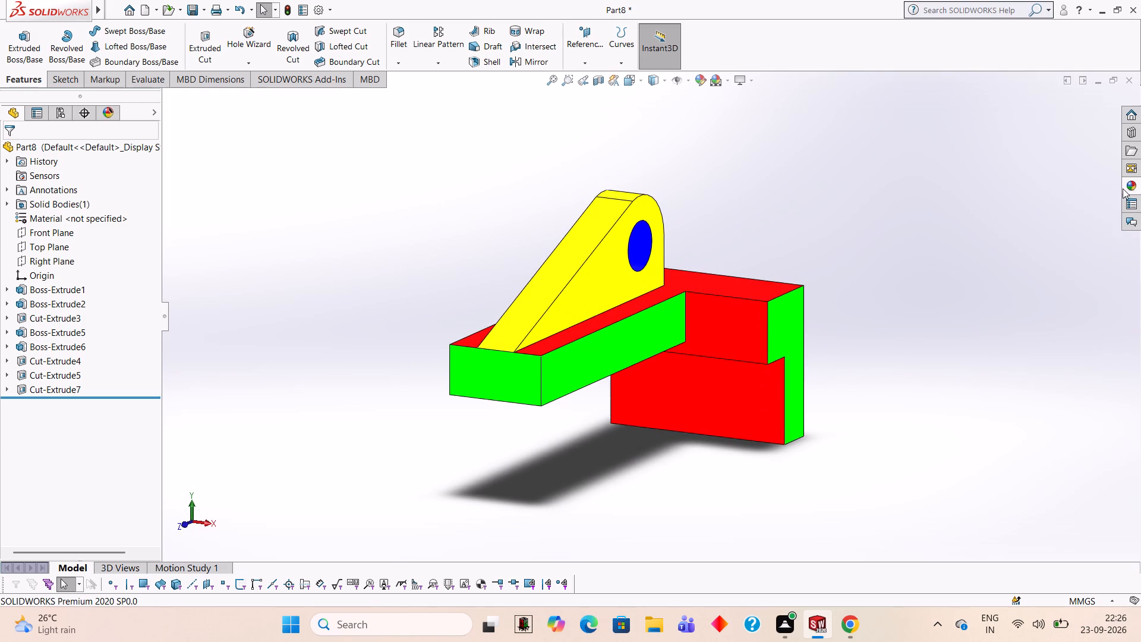
{"action": "left_click", "coordinate": [1137, 179]}
{"action": "left_click", "coordinate": [1035, 323]}
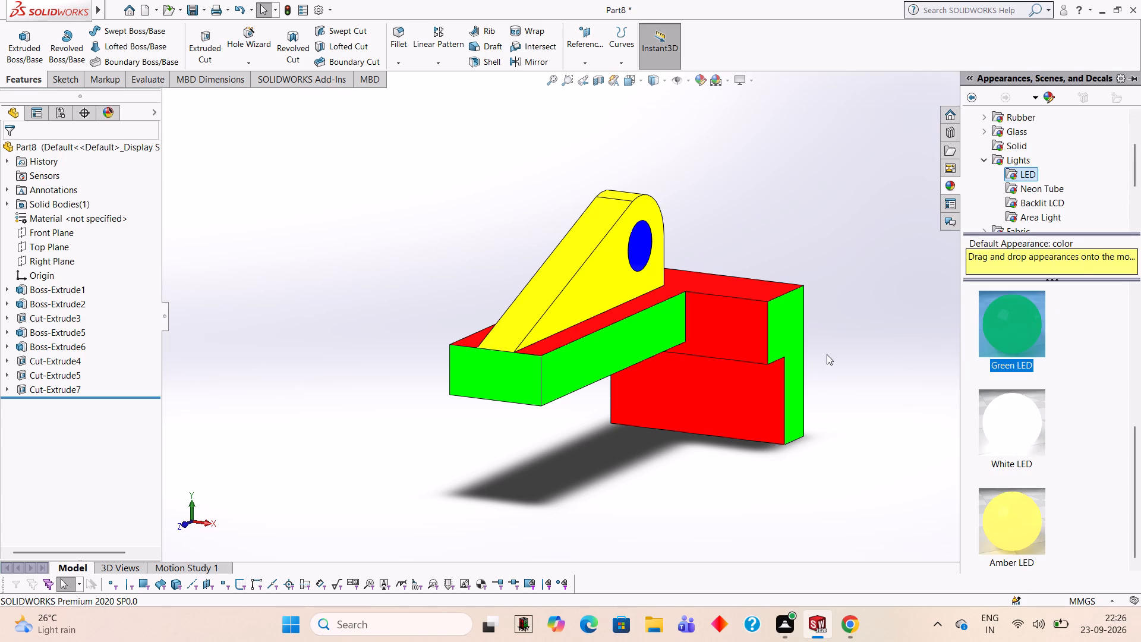
{"action": "left_click_drag", "start_coordinate": [1027, 326], "coordinate": [756, 331]}
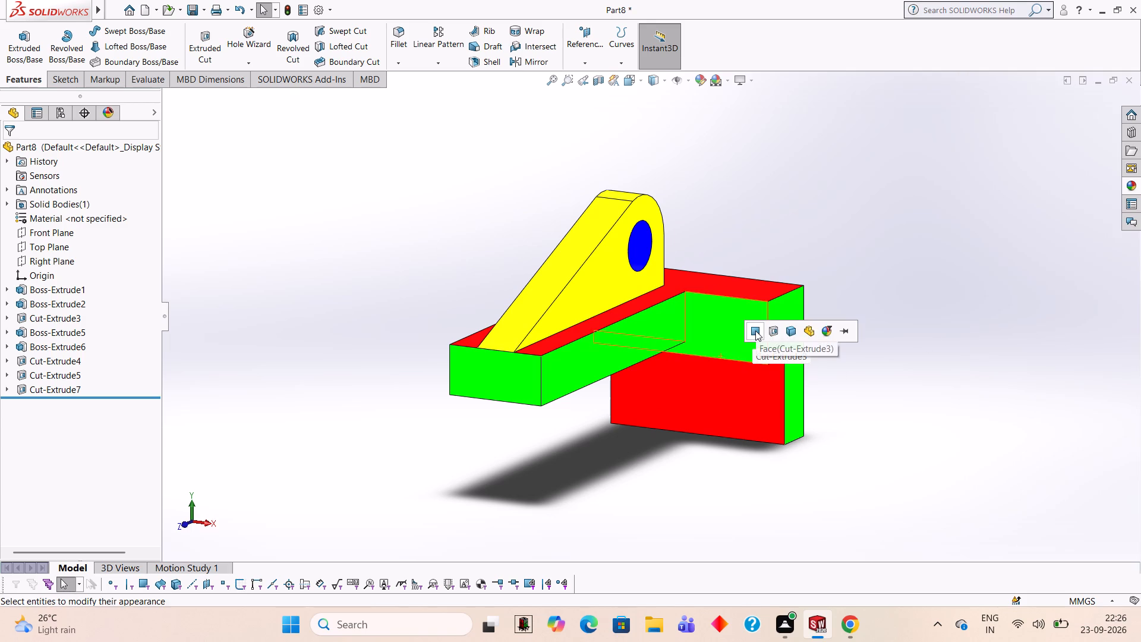
{"action": "left_click", "coordinate": [755, 331]}
Inspect the coloured bracket from several angles, including the underside, to check the colours on its faces.
{"action": "middle_click_drag", "start_coordinate": [891, 279], "coordinate": [833, 286]}
{"action": "scroll", "coordinate": [824, 259], "scroll_direction": "up", "scroll_amount": 1}
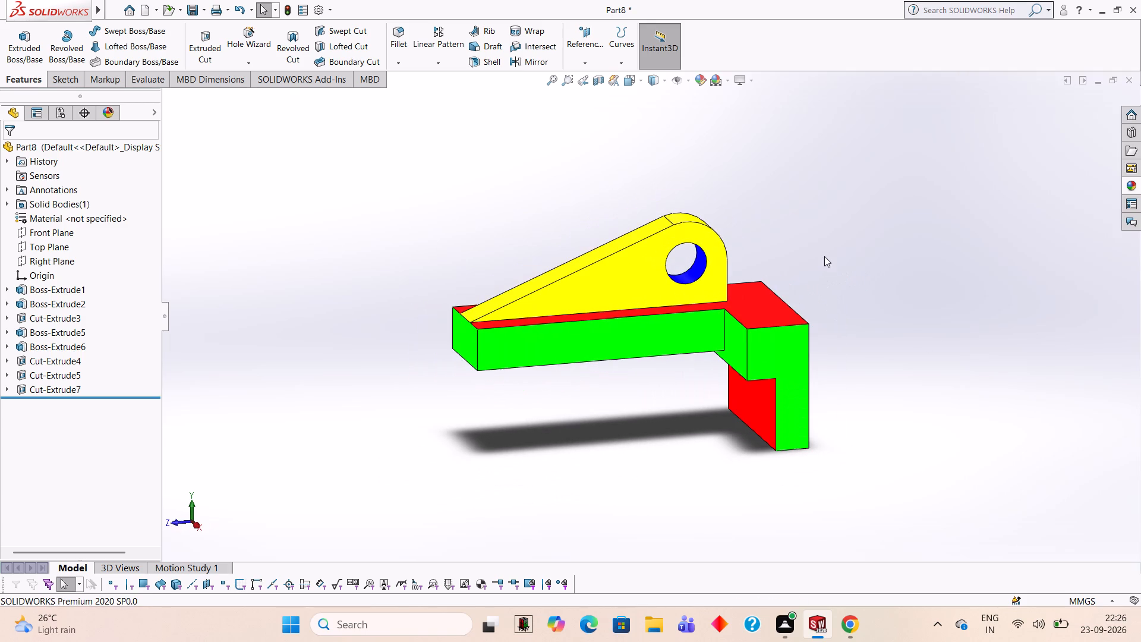
{"action": "middle_click_drag", "start_coordinate": [818, 243], "coordinate": [828, 274]}
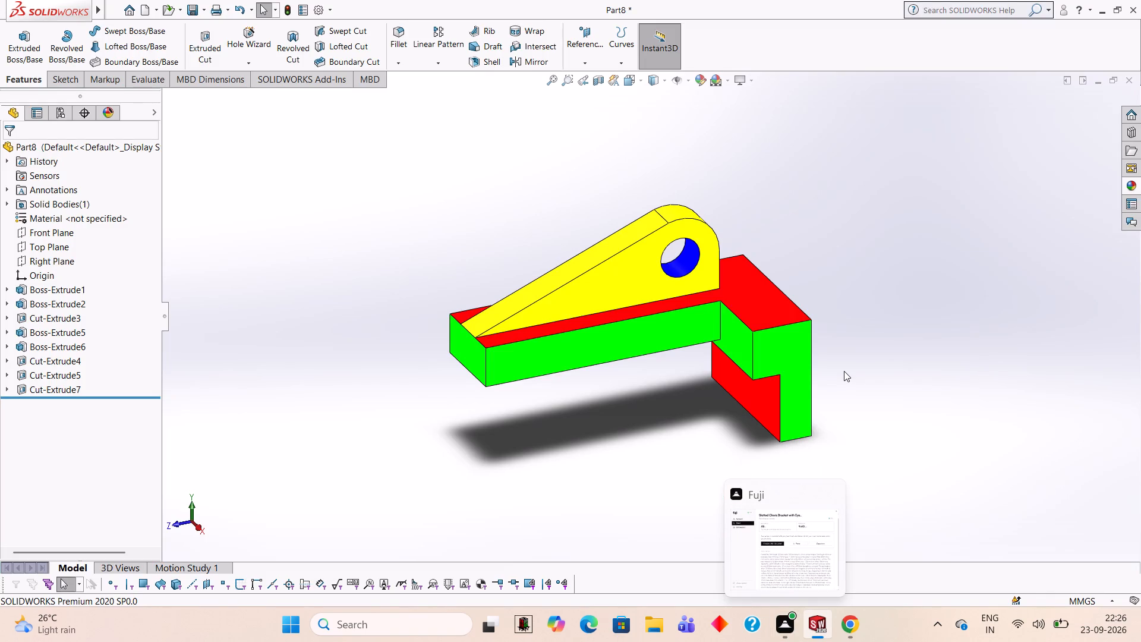
{"action": "middle_click", "coordinate": [855, 298]}
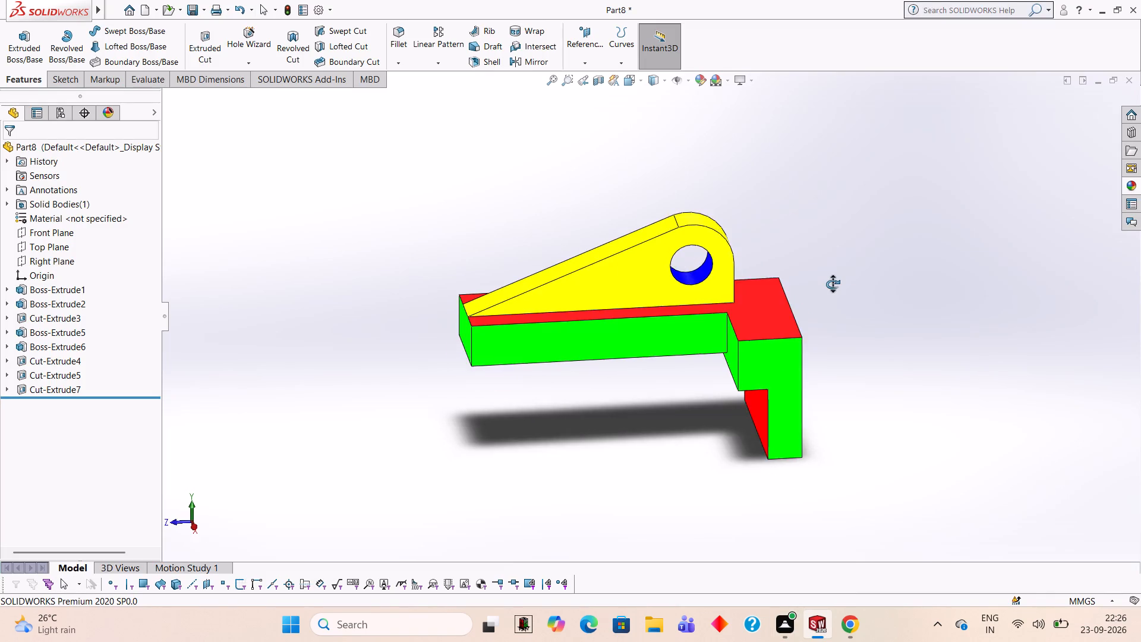
{"action": "scroll", "coordinate": [861, 256], "scroll_direction": "up", "scroll_amount": 1}
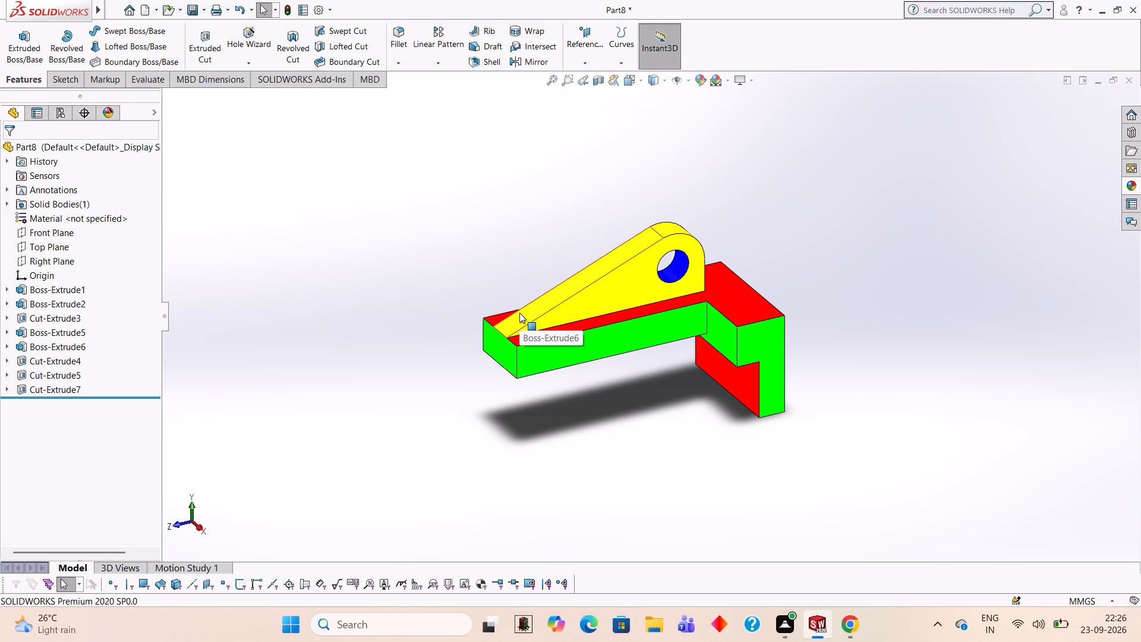
{"action": "middle_click_drag", "start_coordinate": [848, 238], "coordinate": [852, 264]}
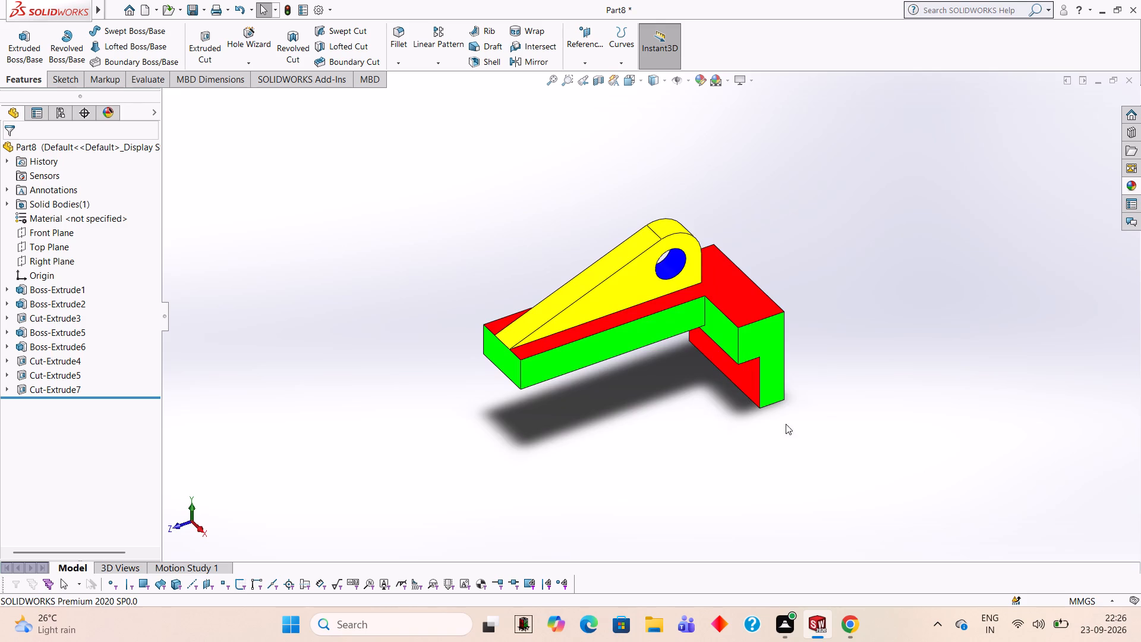
{"action": "middle_click_drag", "start_coordinate": [813, 490], "coordinate": [834, 409]}
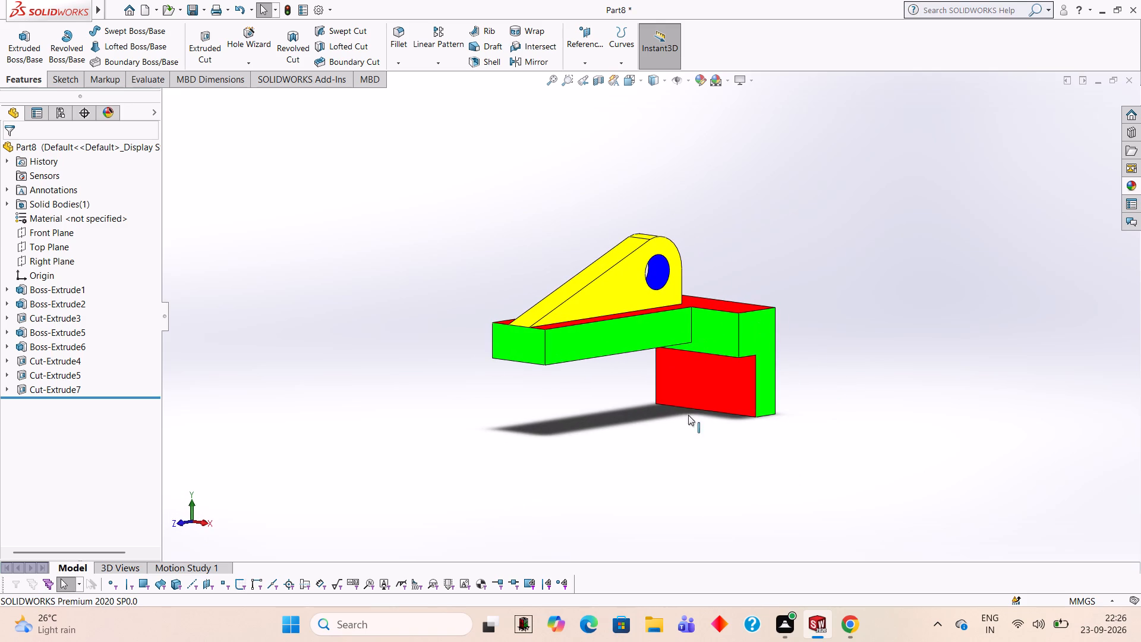
{"action": "middle_click_drag", "start_coordinate": [743, 439], "coordinate": [833, 365]}
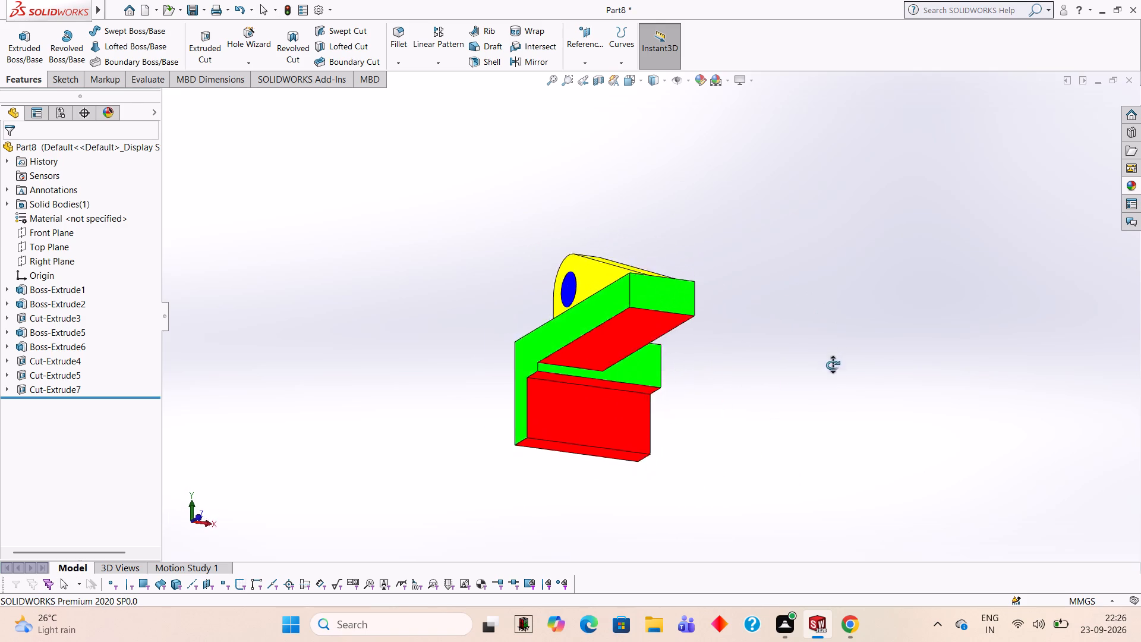
{"action": "middle_click_drag", "start_coordinate": [833, 365], "coordinate": [736, 469]}
{"action": "middle_click_drag", "start_coordinate": [723, 466], "coordinate": [711, 464]}
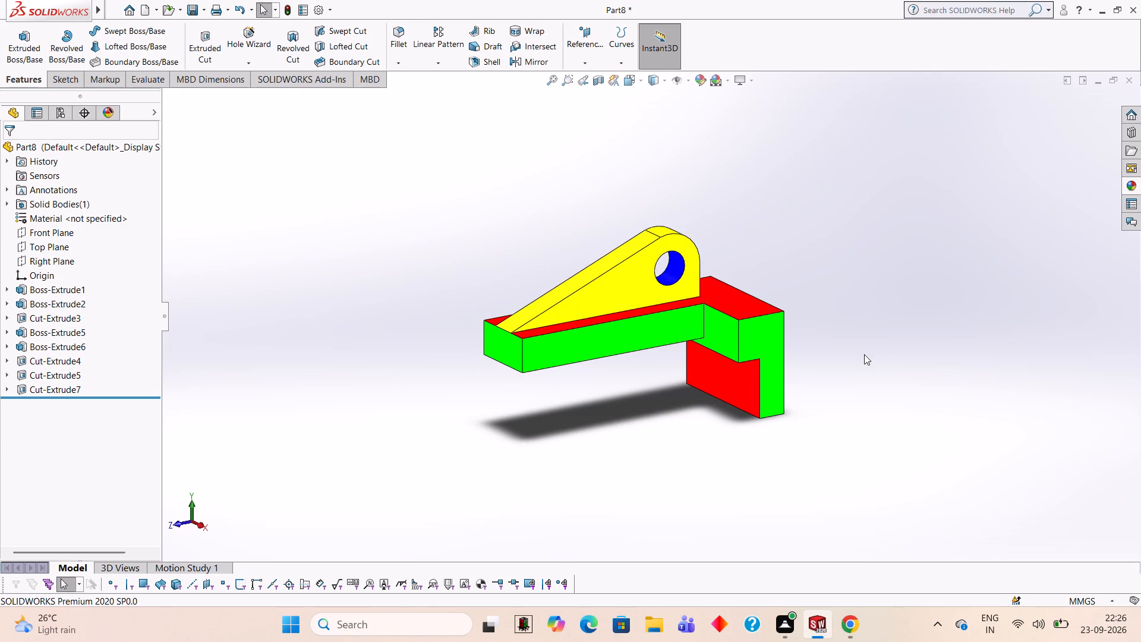
{"action": "middle_click_drag", "start_coordinate": [864, 355], "coordinate": [852, 353]}
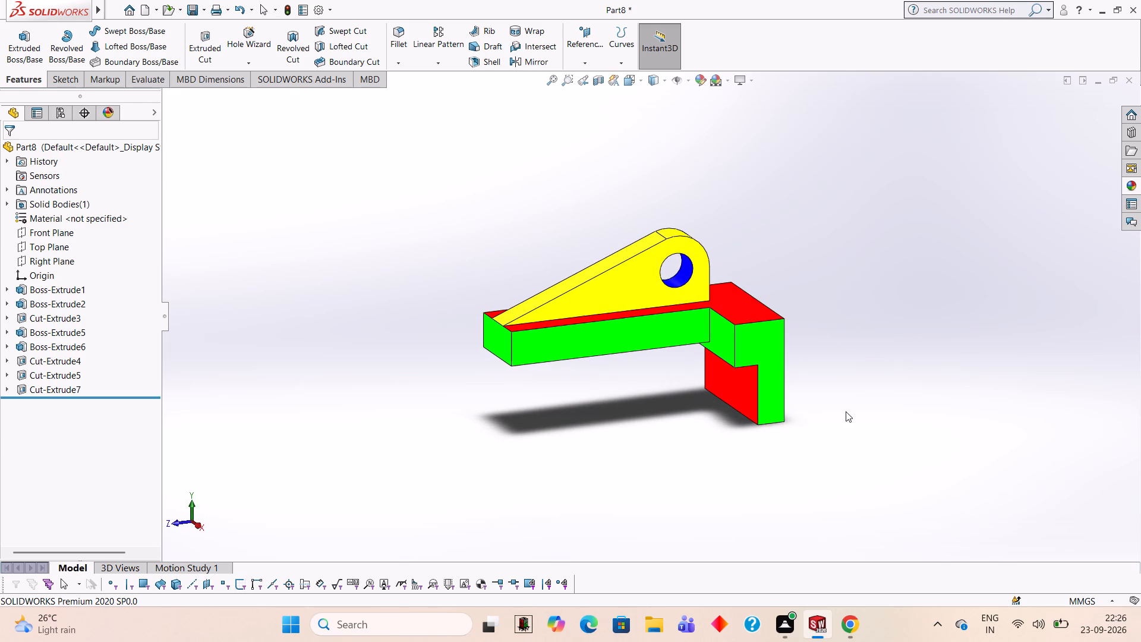
Look through the LED appearances available in the Lights category.
{"action": "left_click", "coordinate": [1135, 191]}
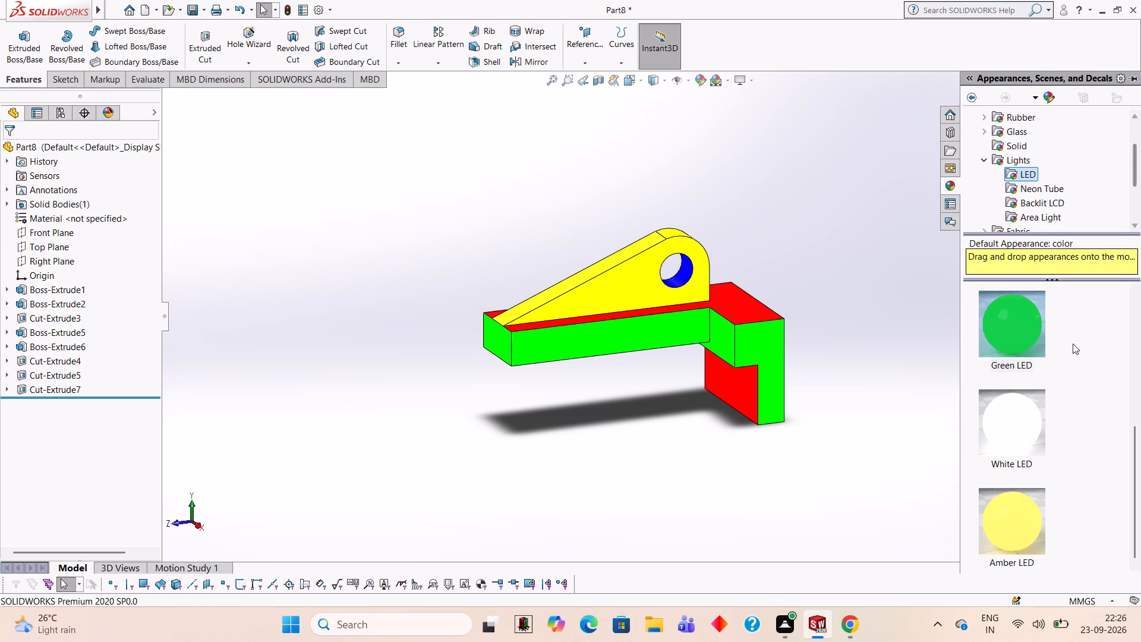
{"action": "scroll", "coordinate": [1010, 426], "scroll_direction": "down", "scroll_amount": 2}
{"action": "scroll", "coordinate": [1013, 426], "scroll_direction": "up", "scroll_amount": 4}
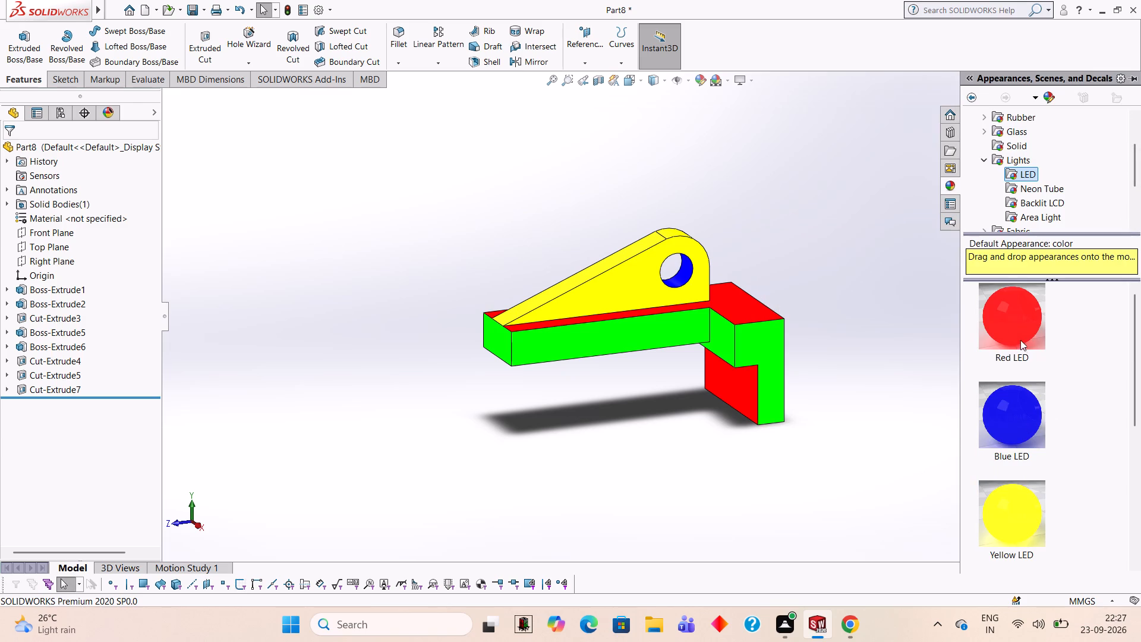
{"action": "scroll", "coordinate": [1016, 351], "scroll_direction": "down", "scroll_amount": 7}
{"action": "scroll", "coordinate": [1084, 0], "scroll_direction": "up", "scroll_amount": 1}
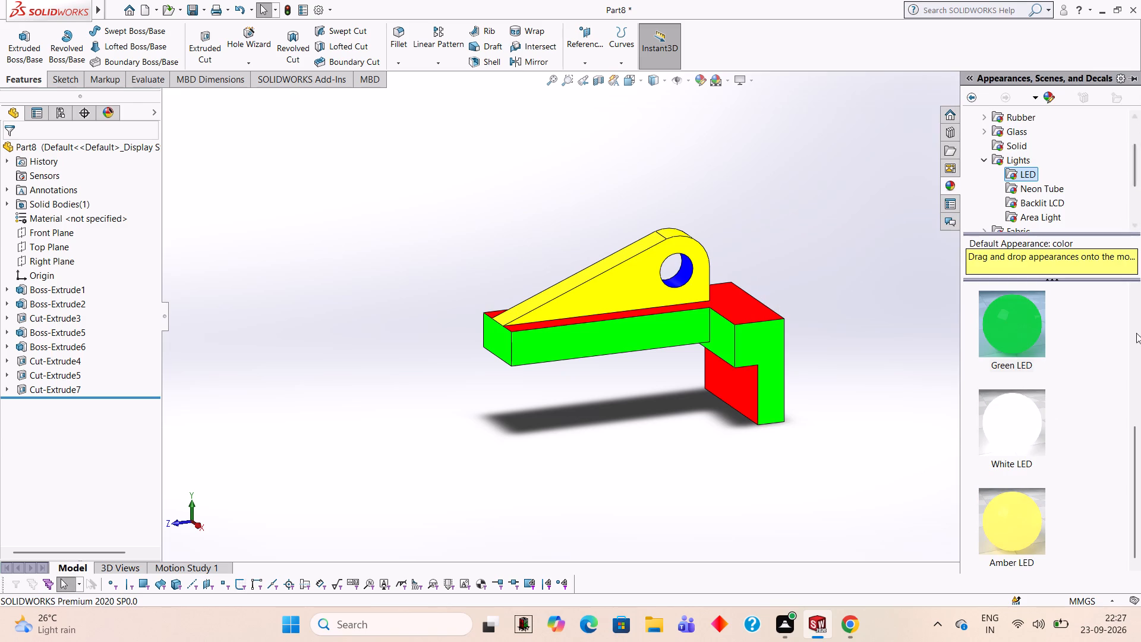
{"action": "scroll", "coordinate": [1039, 433], "scroll_direction": "up", "scroll_amount": 2}
{"action": "left_click", "coordinate": [861, 466]}
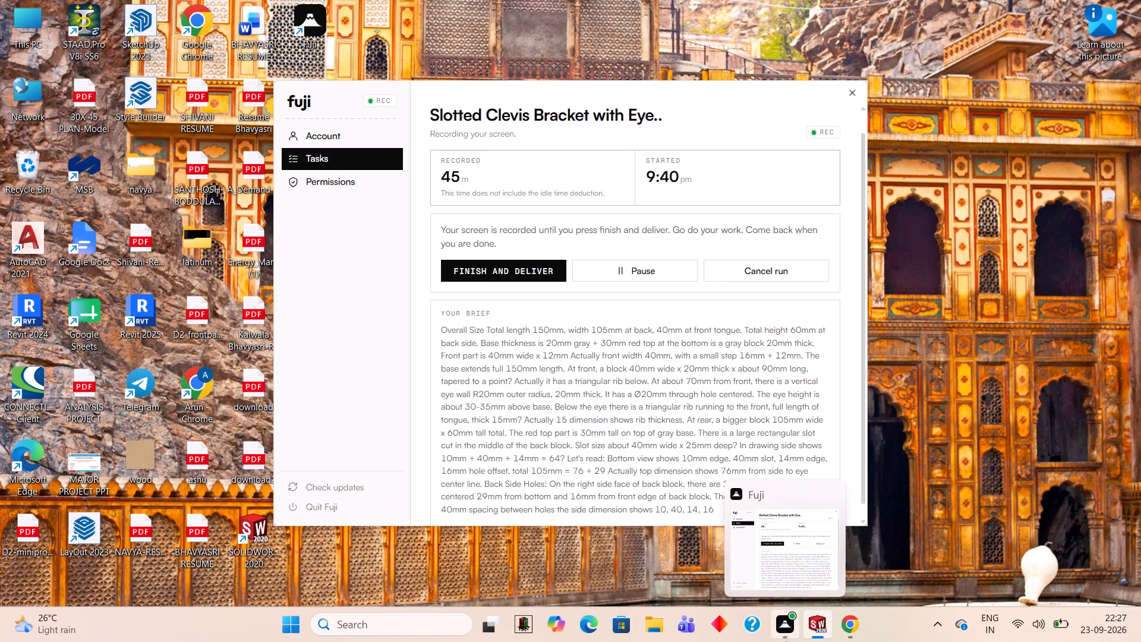
Save the bracket in the Documents folder as a SOLIDWORKS part named 838383.
{"action": "middle_click_drag", "start_coordinate": [858, 367], "coordinate": [877, 378]}
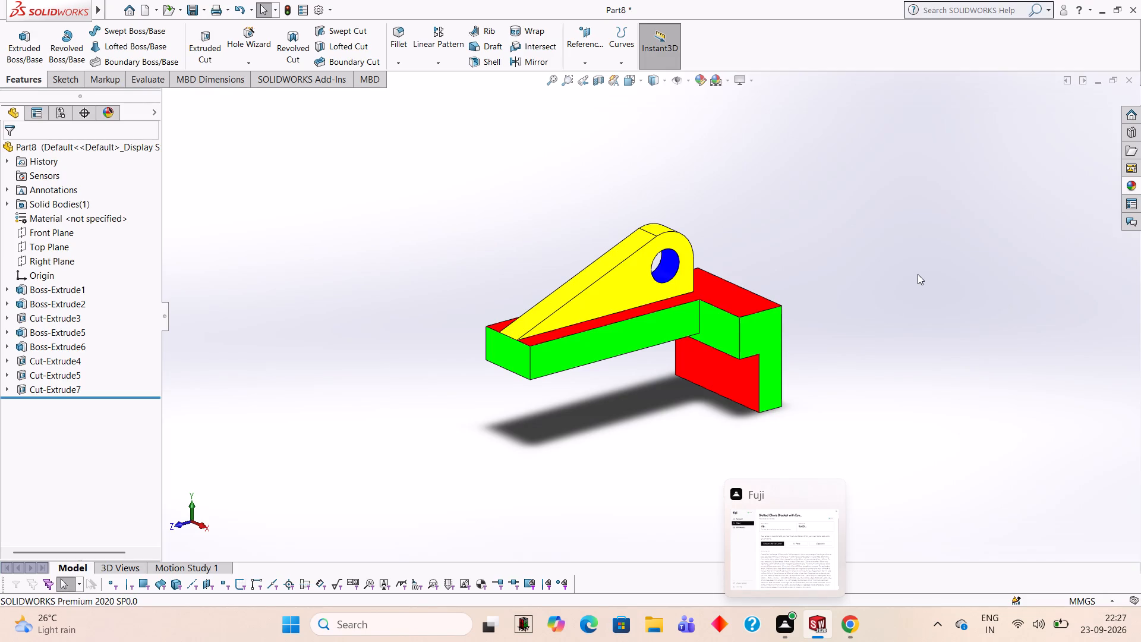
{"action": "key", "text": "ctrl+s"}
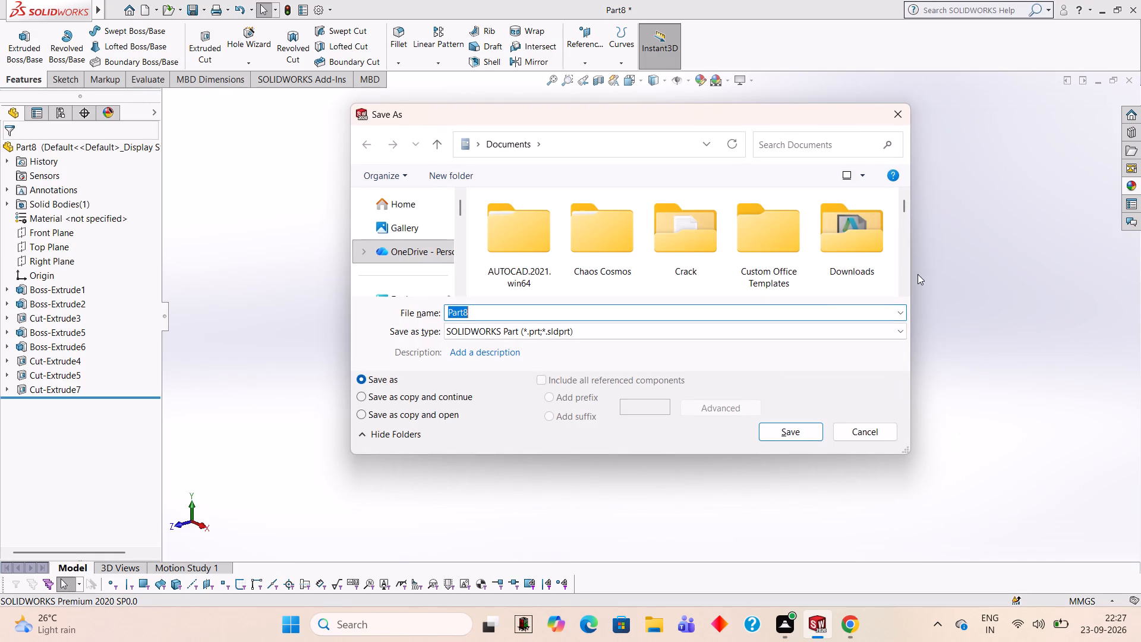
{"action": "type", "text": "81"}
{"action": "key", "text": "BackSpace"}
{"action": "key", "text": "2"}
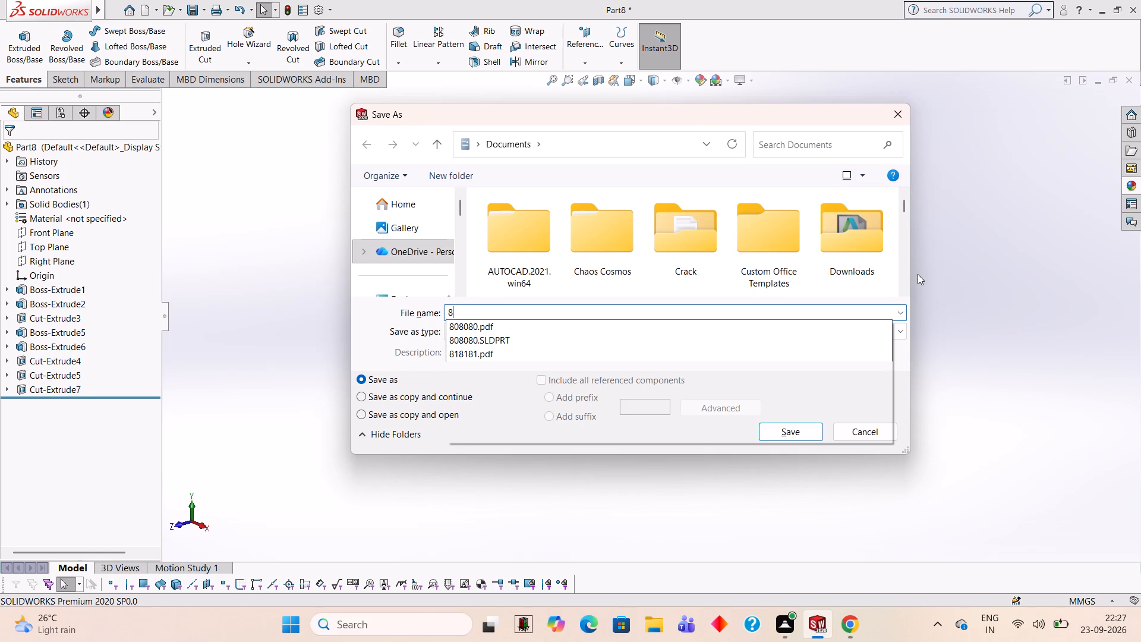
{"action": "key", "text": "BackSpace"}
{"action": "type", "text": "38383"}
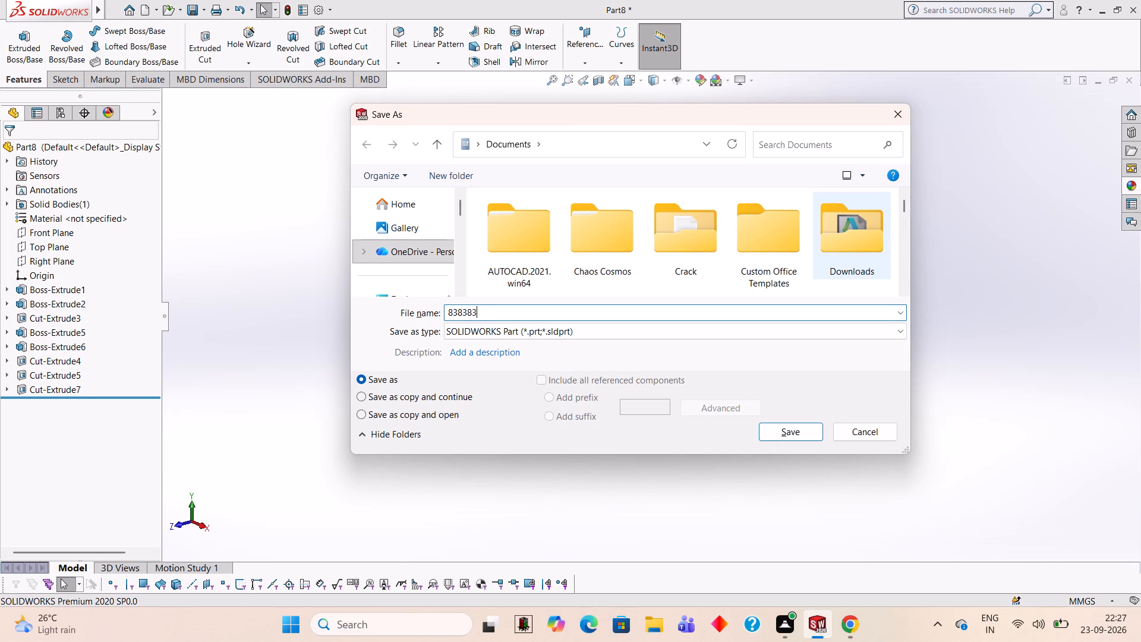
{"action": "left_click", "coordinate": [816, 431]}
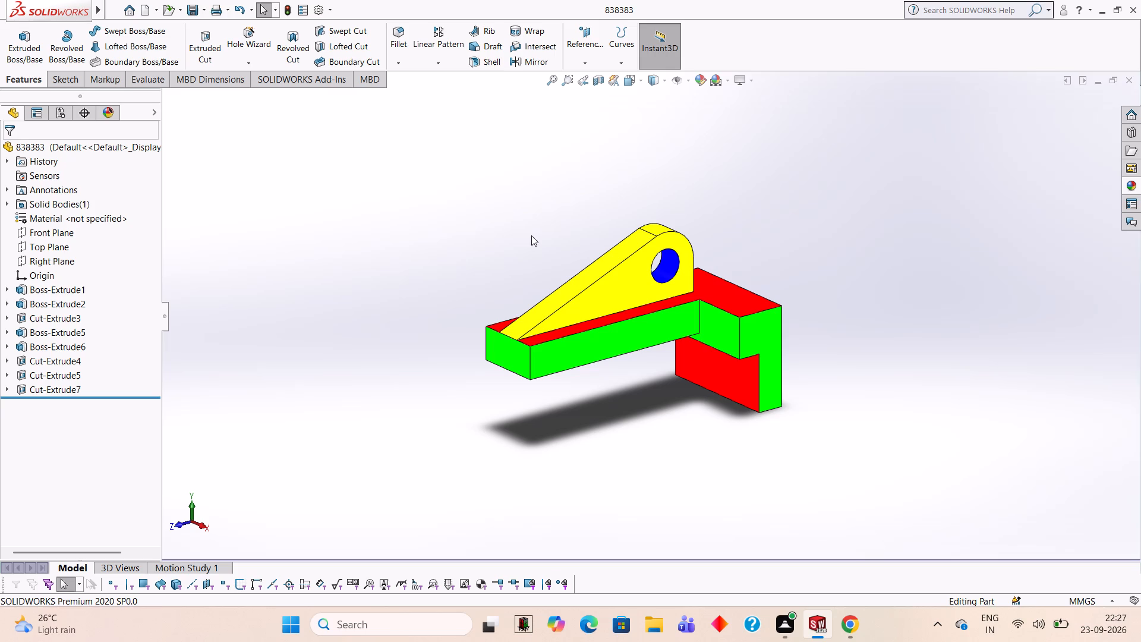
Save a copy of the bracket as an Adobe PDF named 838383 in the Documents folder.
{"action": "left_click", "coordinate": [200, 14]}
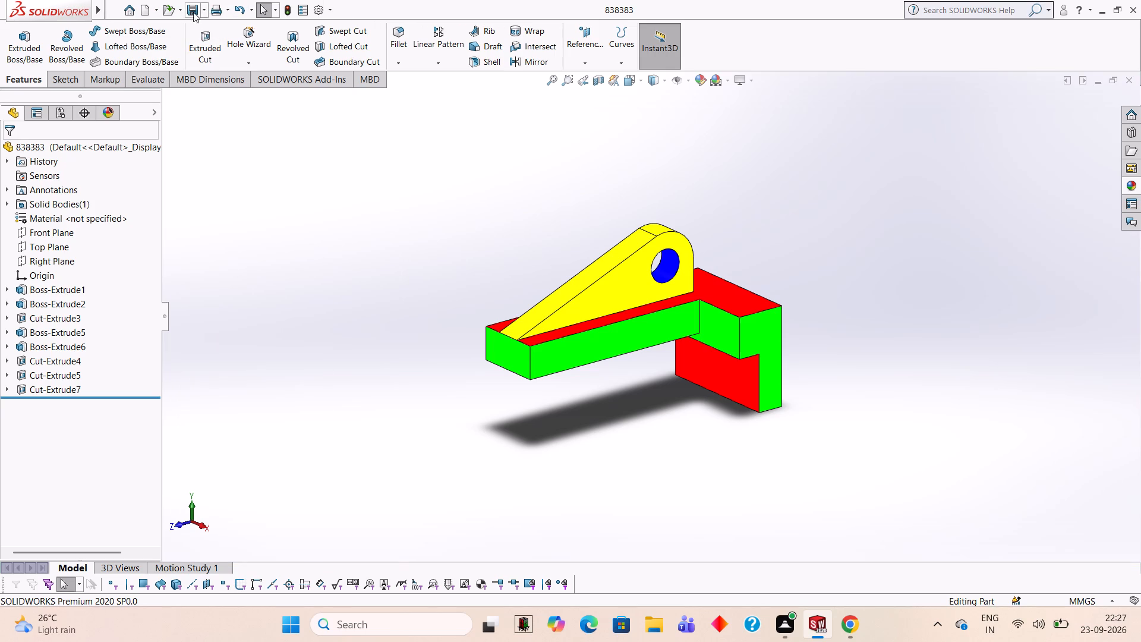
{"action": "left_click", "coordinate": [202, 10]}
{"action": "left_click", "coordinate": [219, 34]}
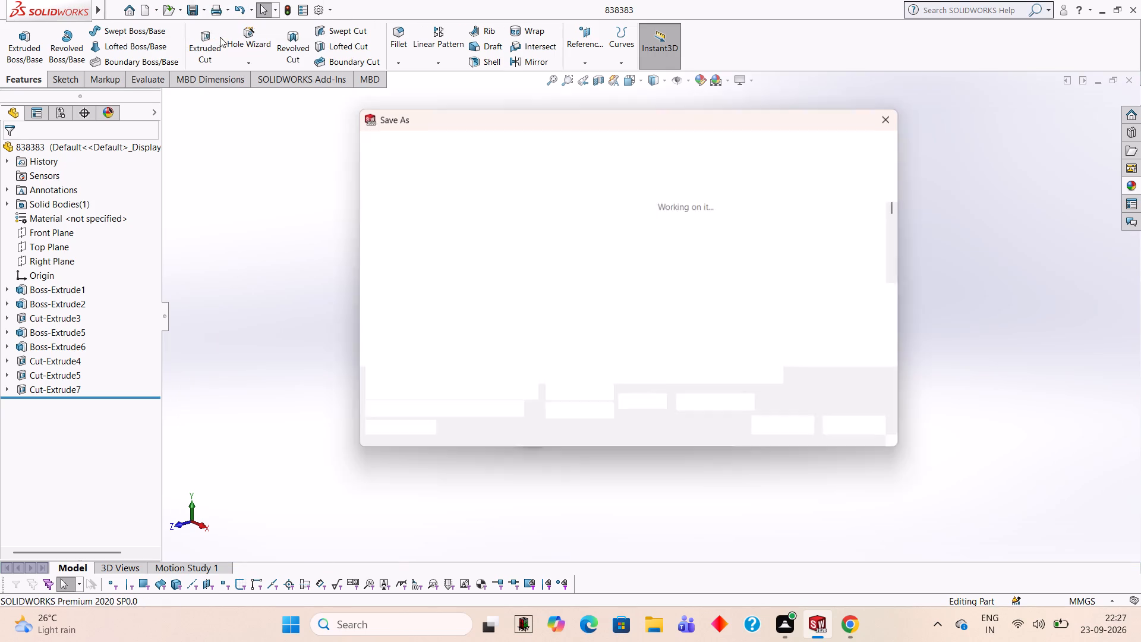
{"action": "left_click", "coordinate": [592, 333]}
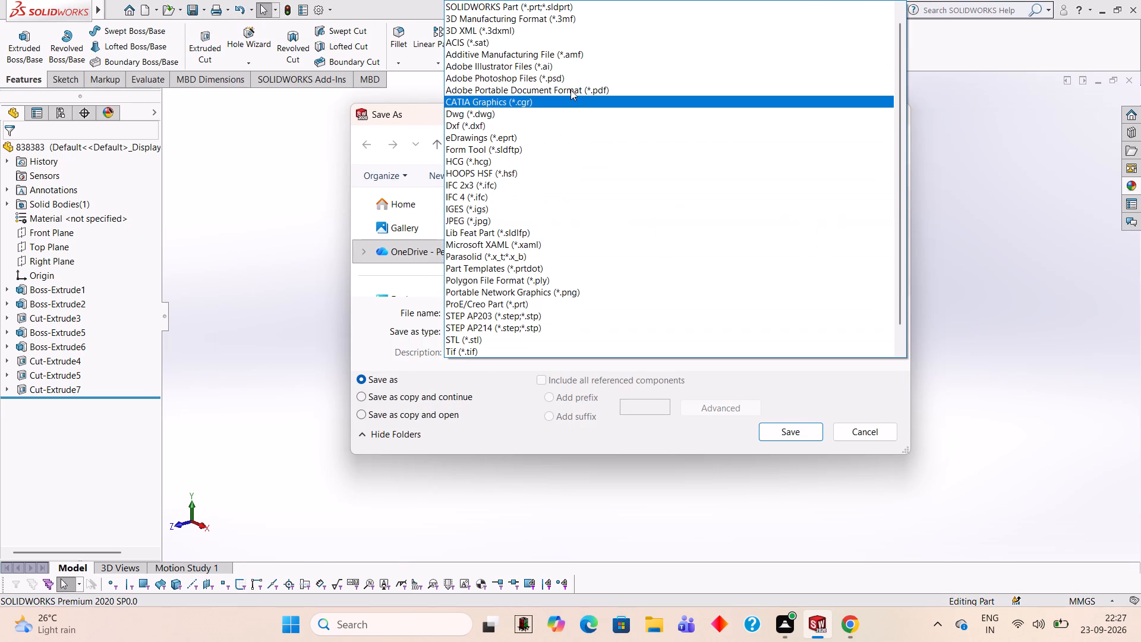
{"action": "left_click", "coordinate": [570, 90]}
{"action": "left_click", "coordinate": [786, 456]}
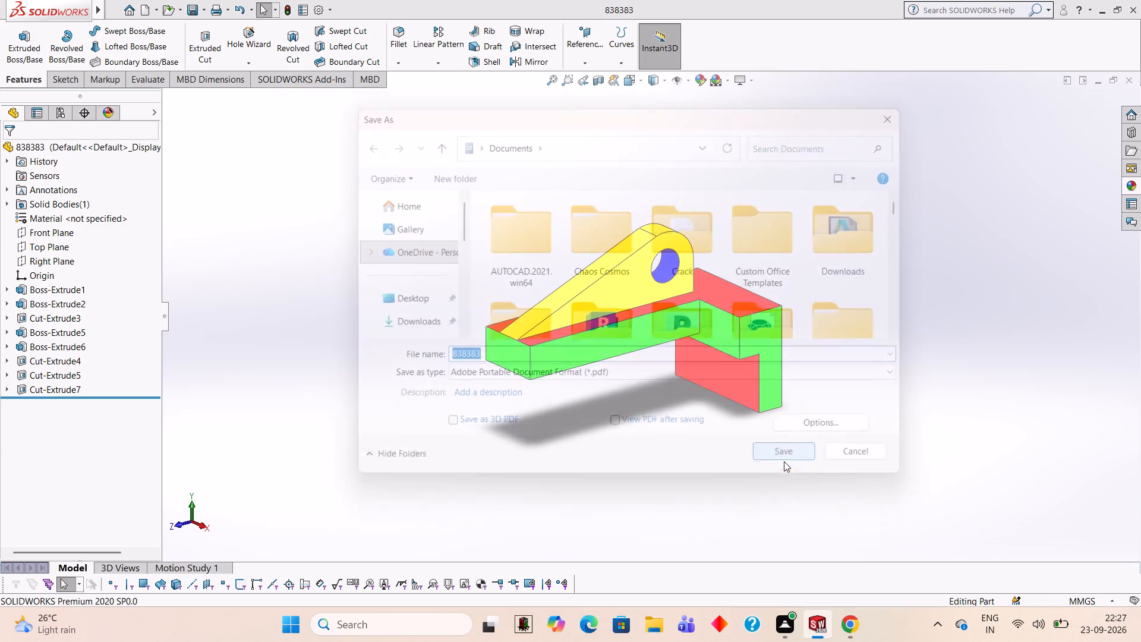